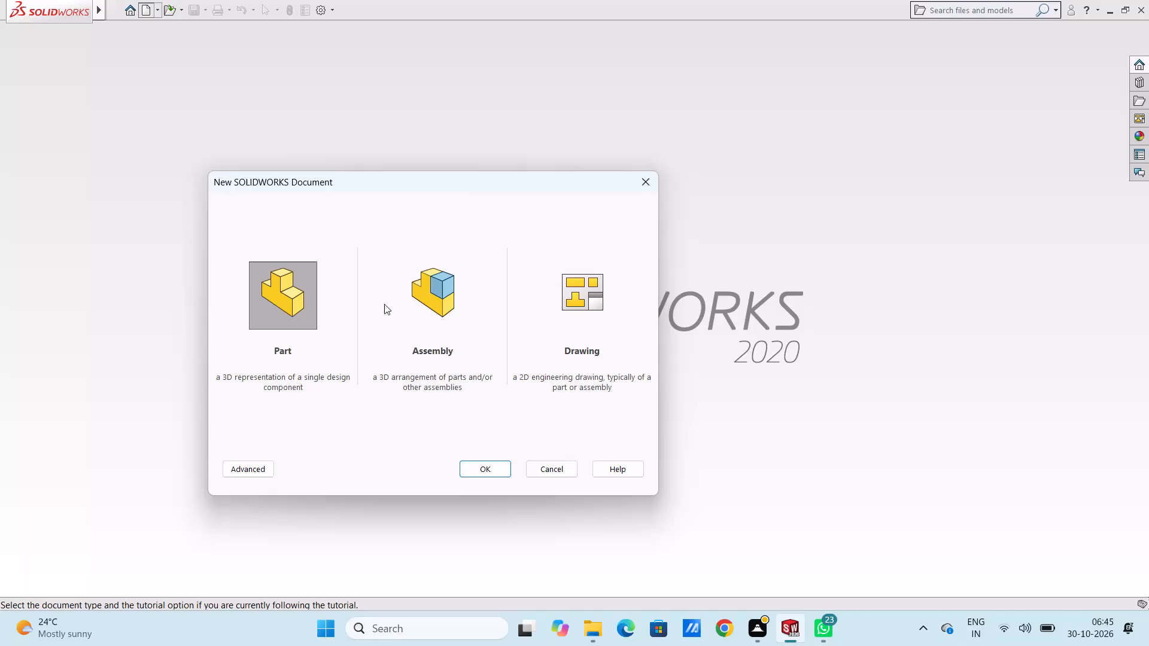
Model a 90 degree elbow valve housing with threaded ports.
Create a new part document.
left_click(469, 463)
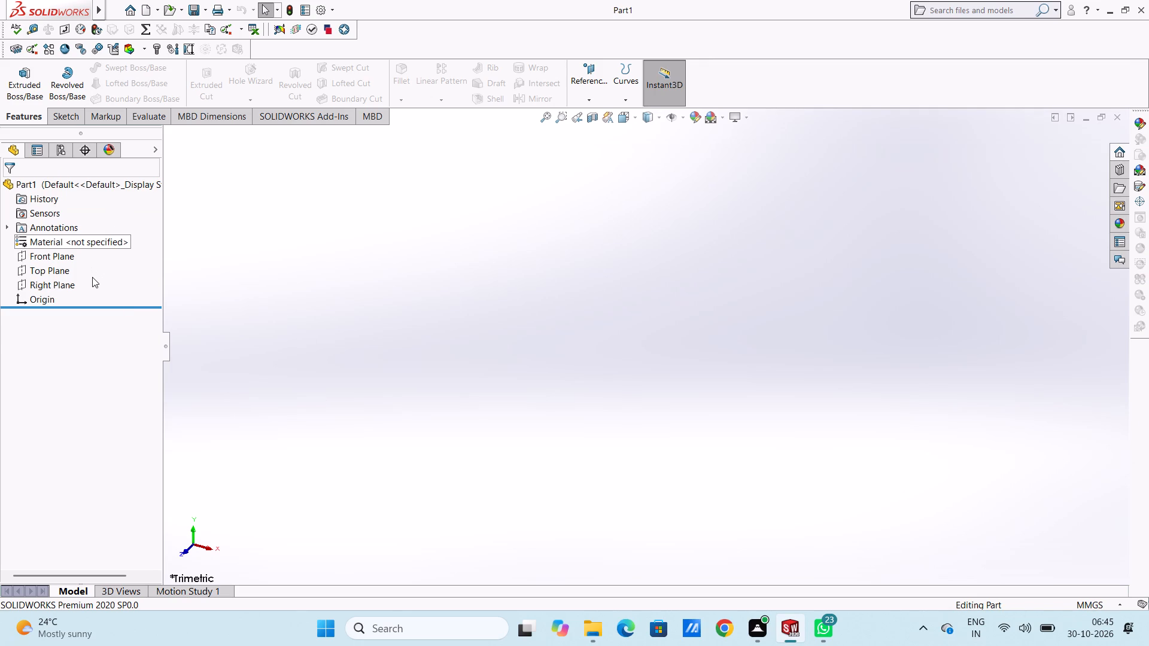
Start a new sketch on the Top Plane.
left_click(44, 270)
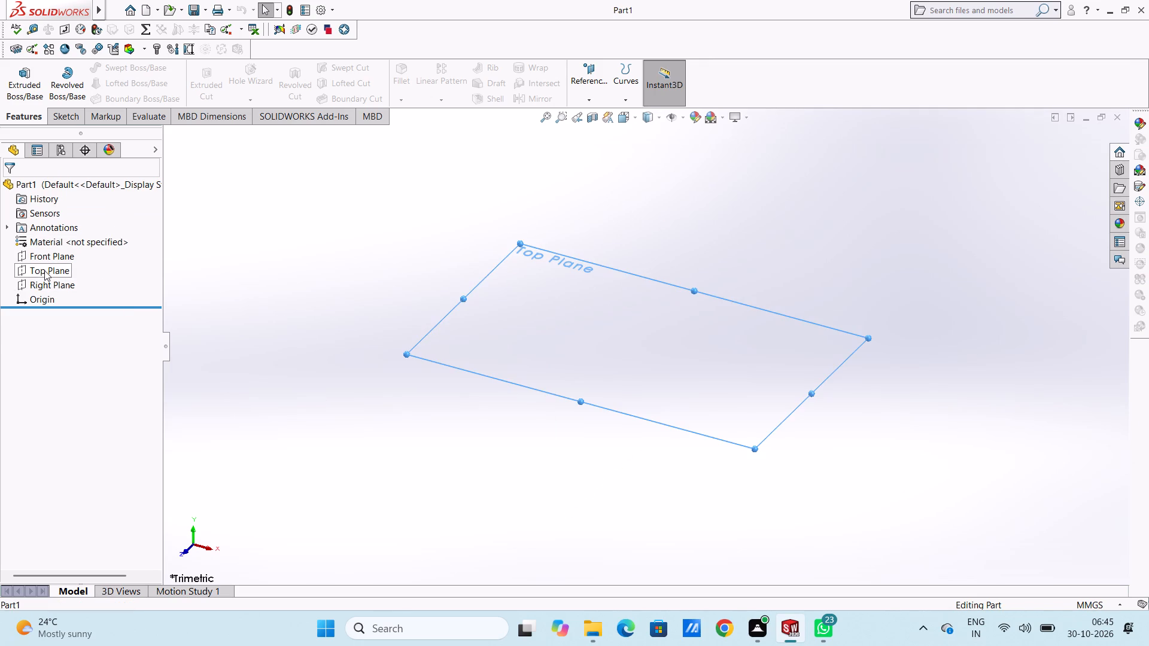
left_click(51, 255)
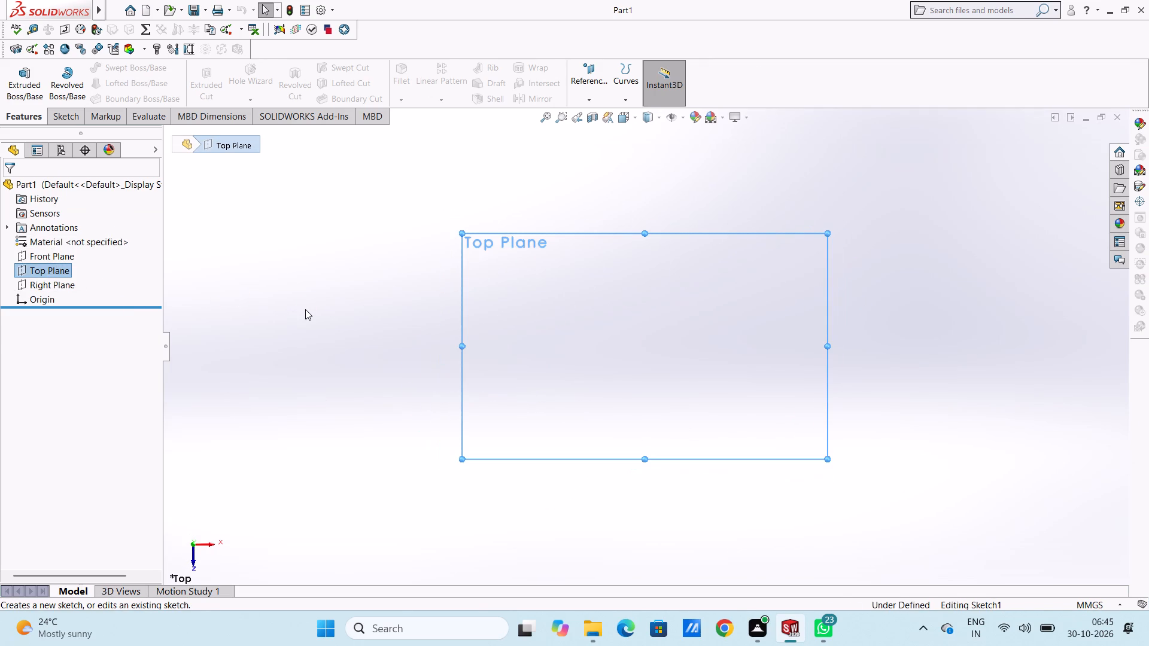
left_click(305, 309)
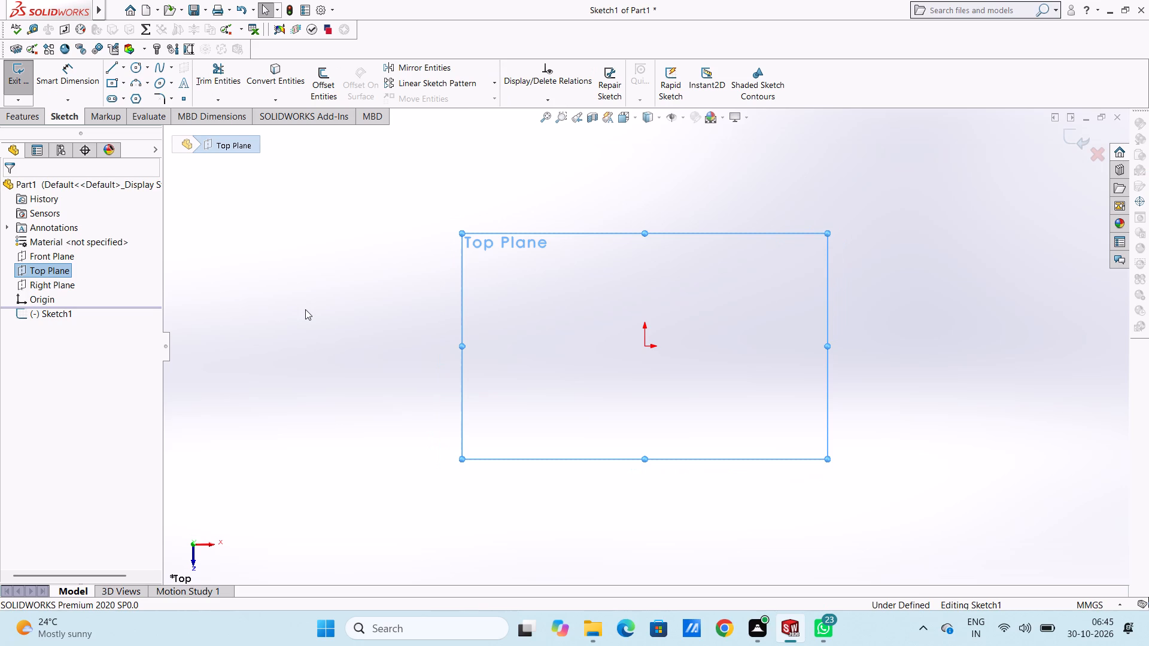
Sketch a center rectangle on the origin, 70 mm wide and 70 mm high.
left_click(117, 78)
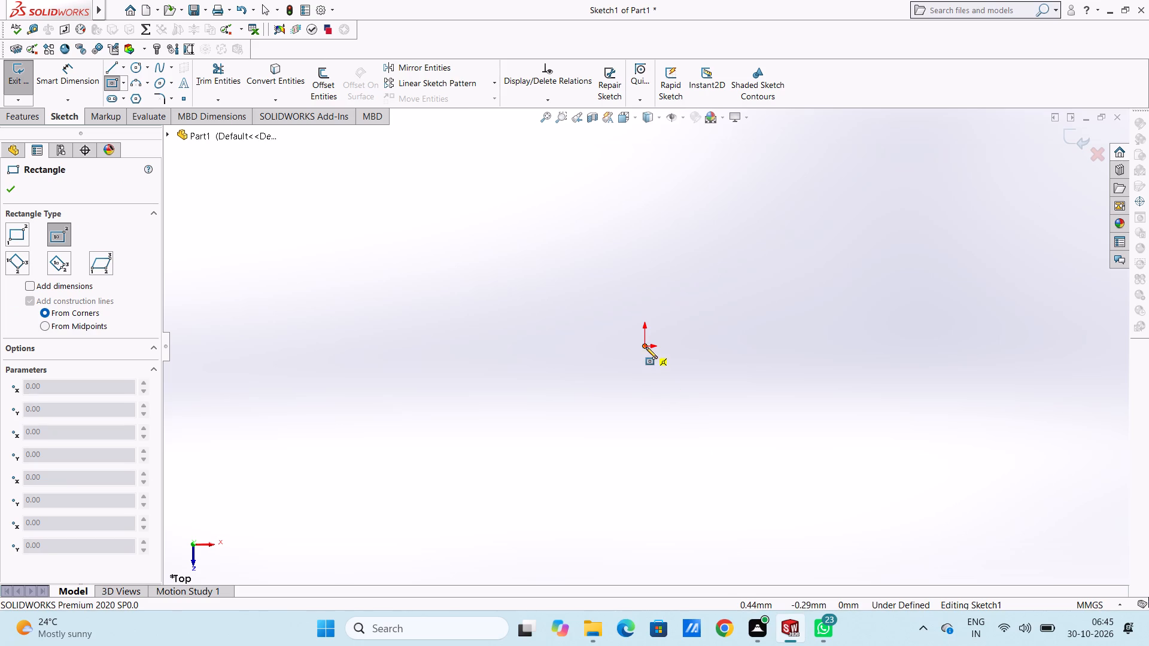
left_click(646, 346)
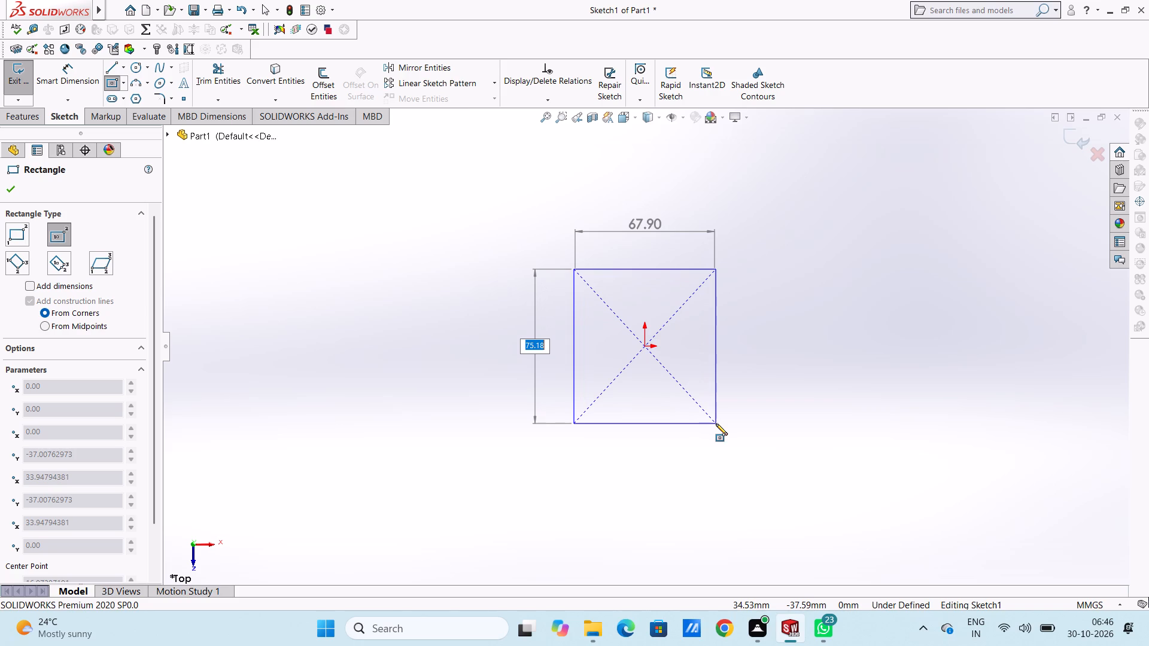
type("70")
key("Return")
type("70")
key("Return")
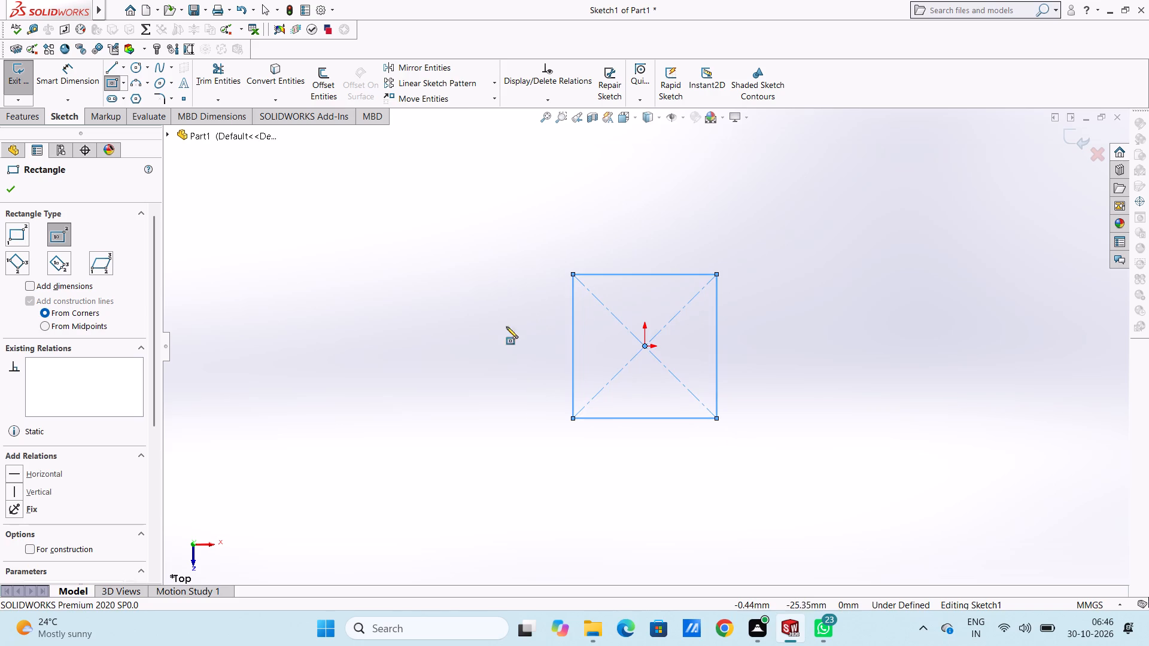
left_click(6, 188)
left_click(287, 260)
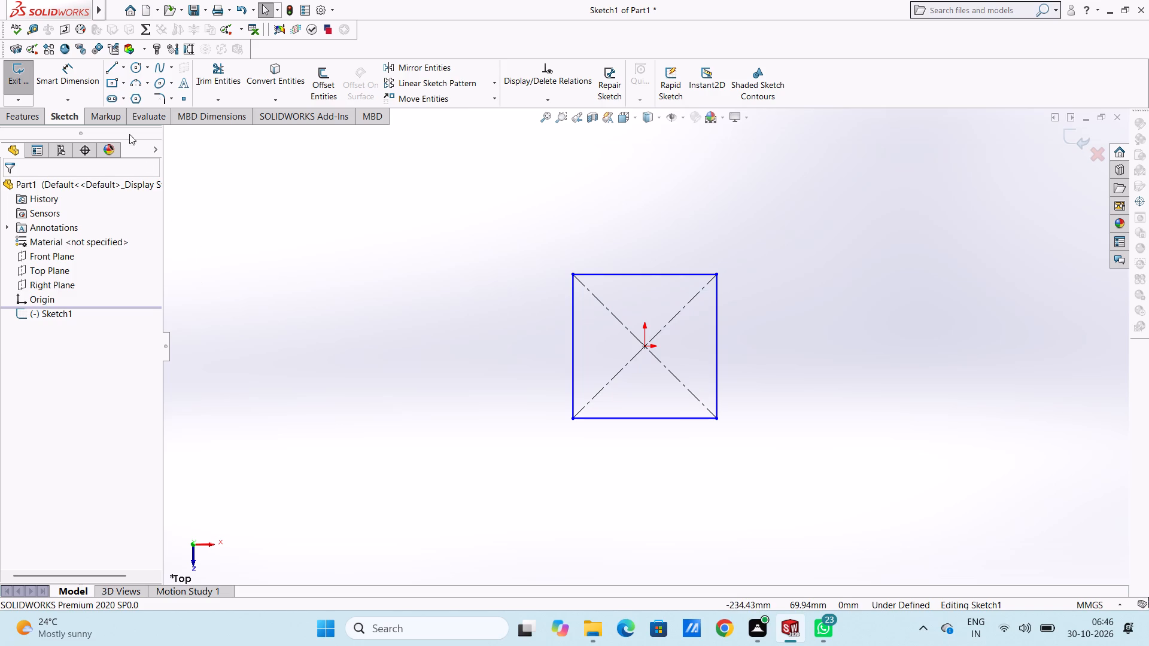
Dimension the square's left vertical side at 70 mm, placing the dimension outside the profile.
left_click(75, 80)
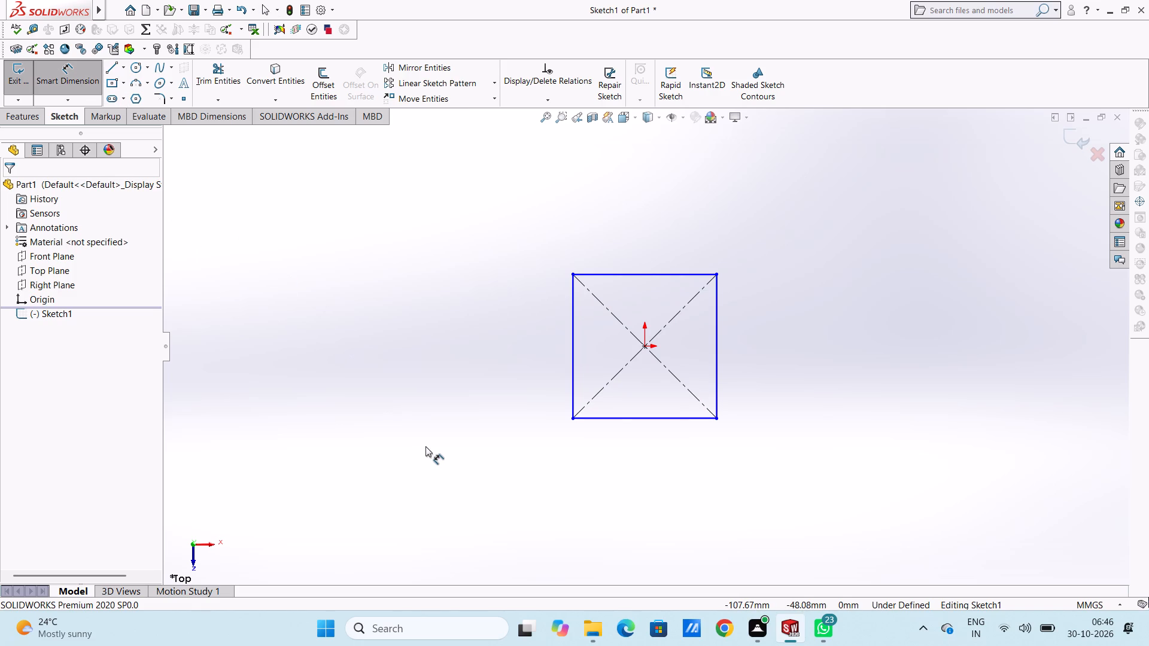
left_click(572, 347)
left_click(384, 360)
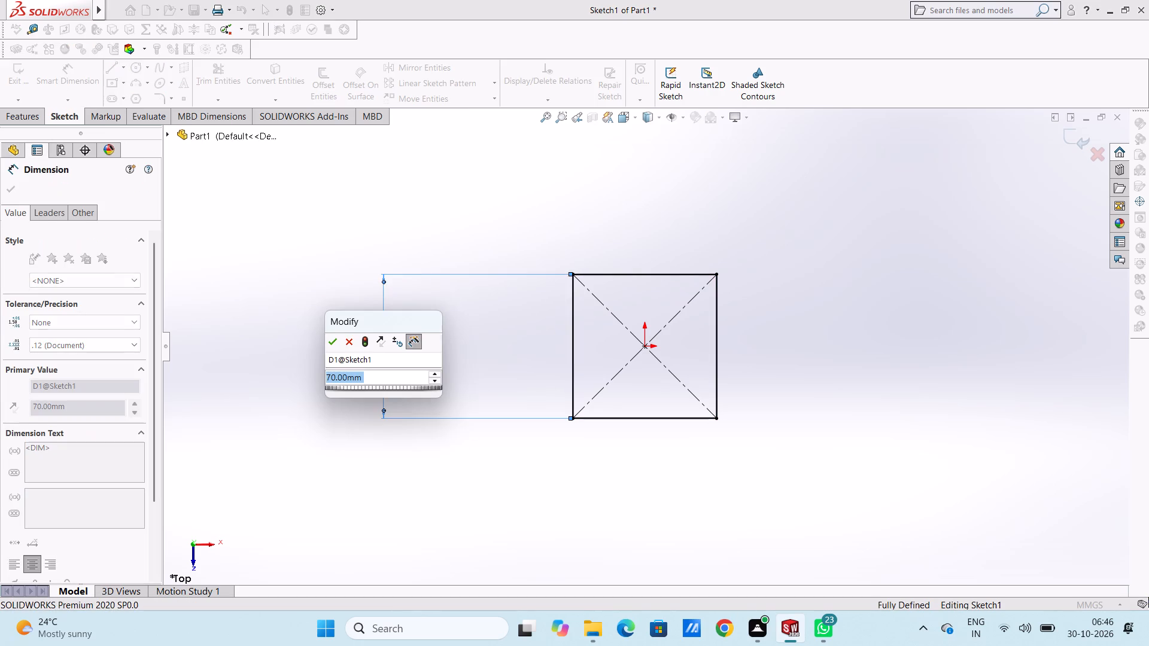
left_click(331, 340)
left_click(326, 281)
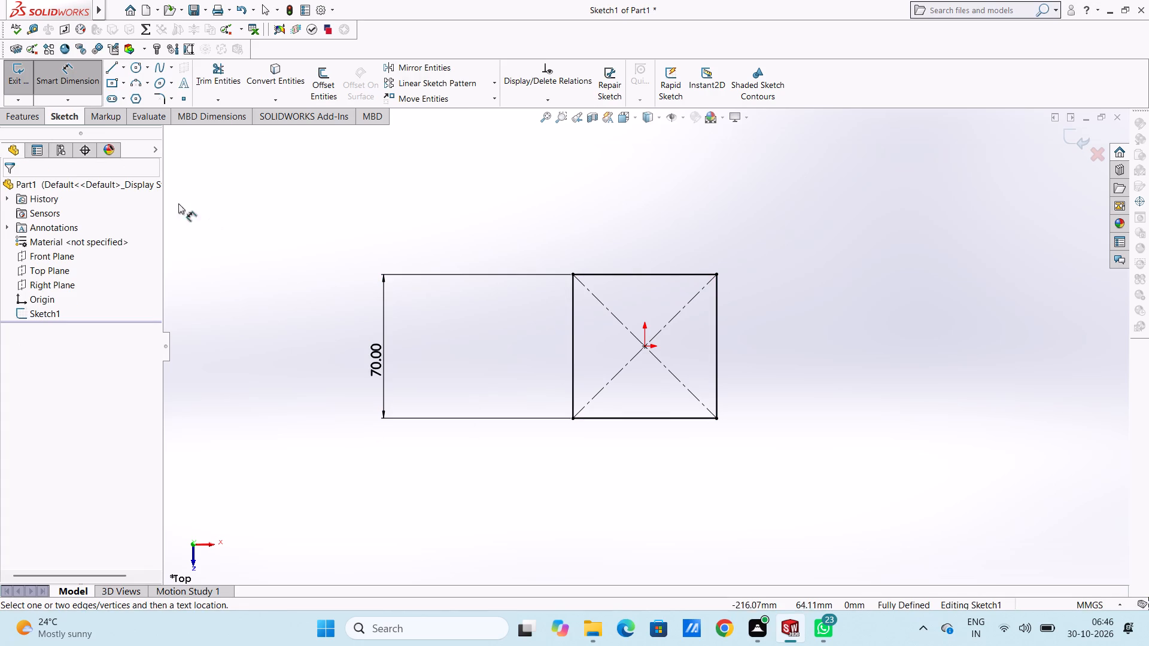
left_click(68, 88)
Apply 10 mm sketch fillets to all four corners of the square.
left_click(162, 94)
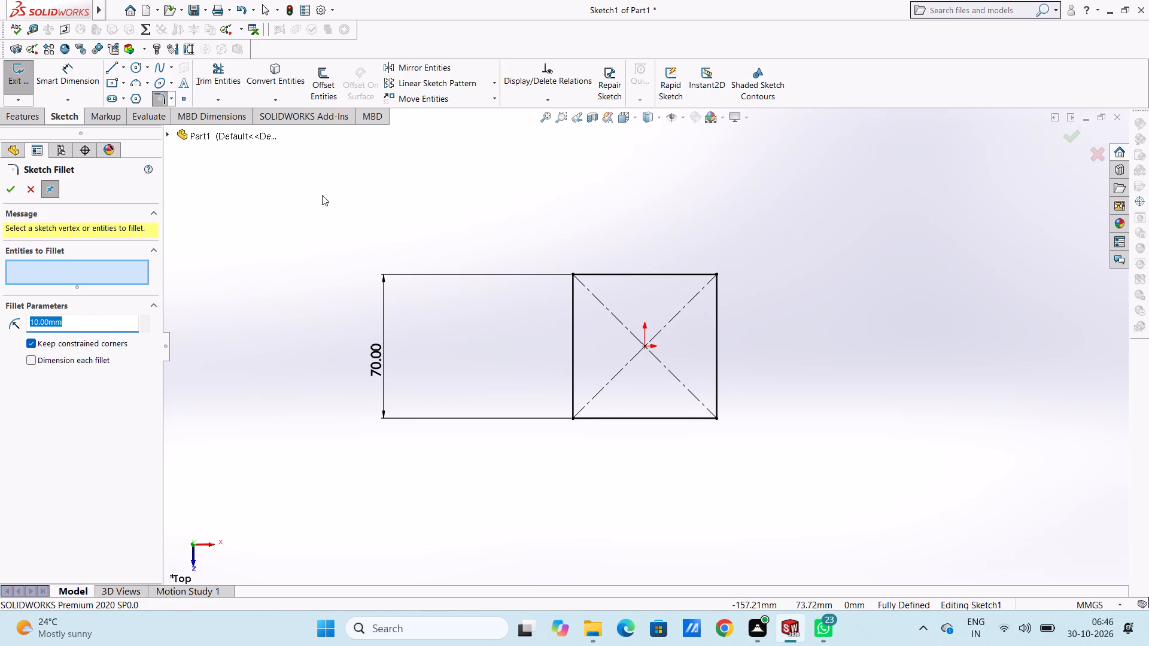
left_click(574, 276)
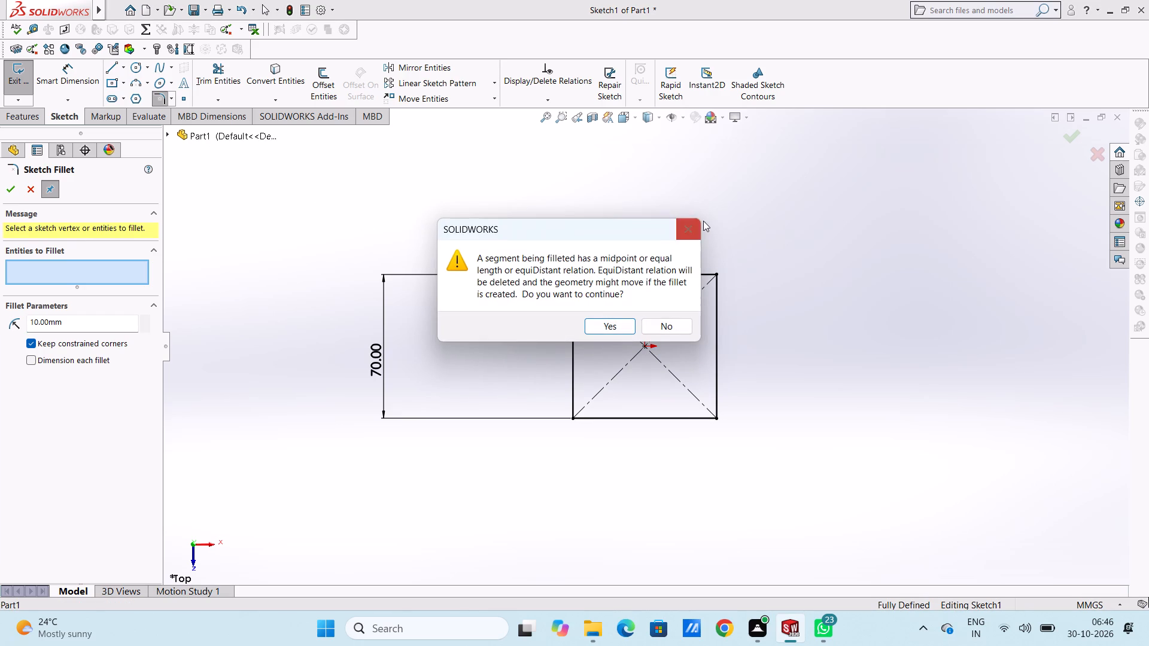
left_click(703, 220)
left_click(694, 224)
left_click(719, 278)
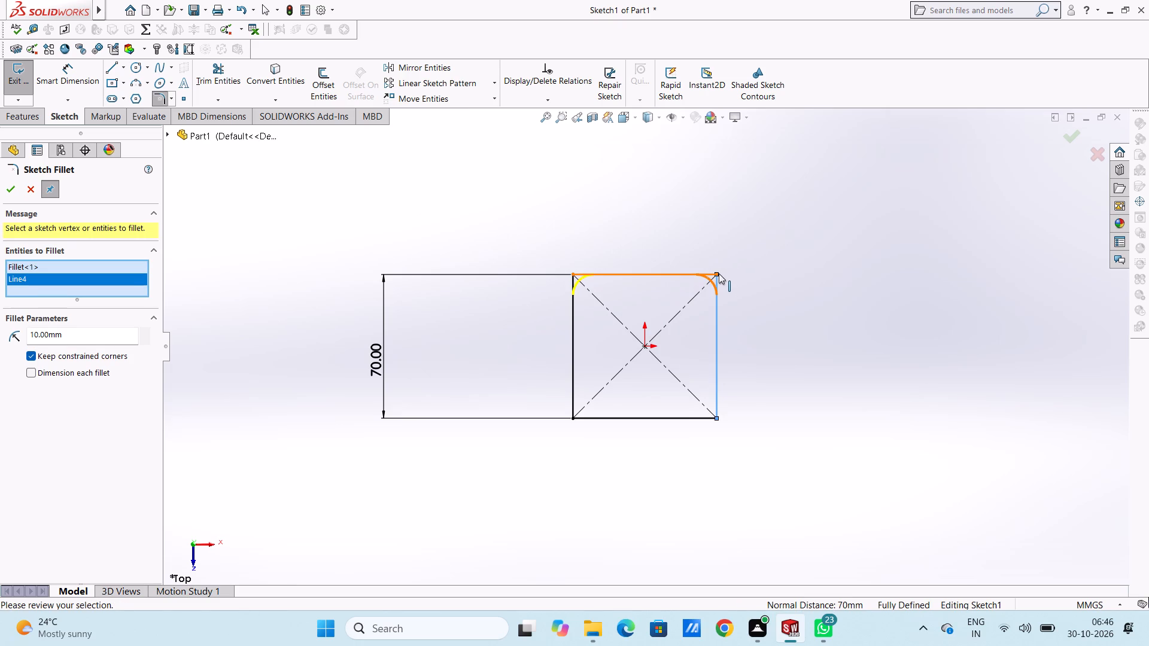
left_click(719, 272)
left_click(687, 231)
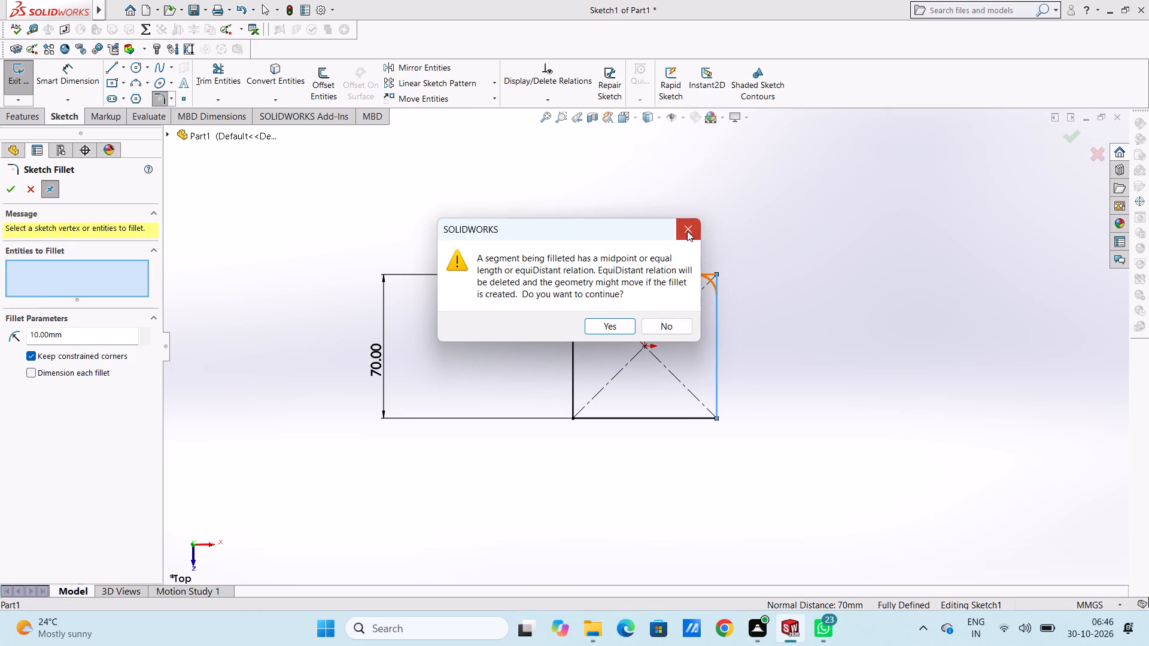
left_click(719, 422)
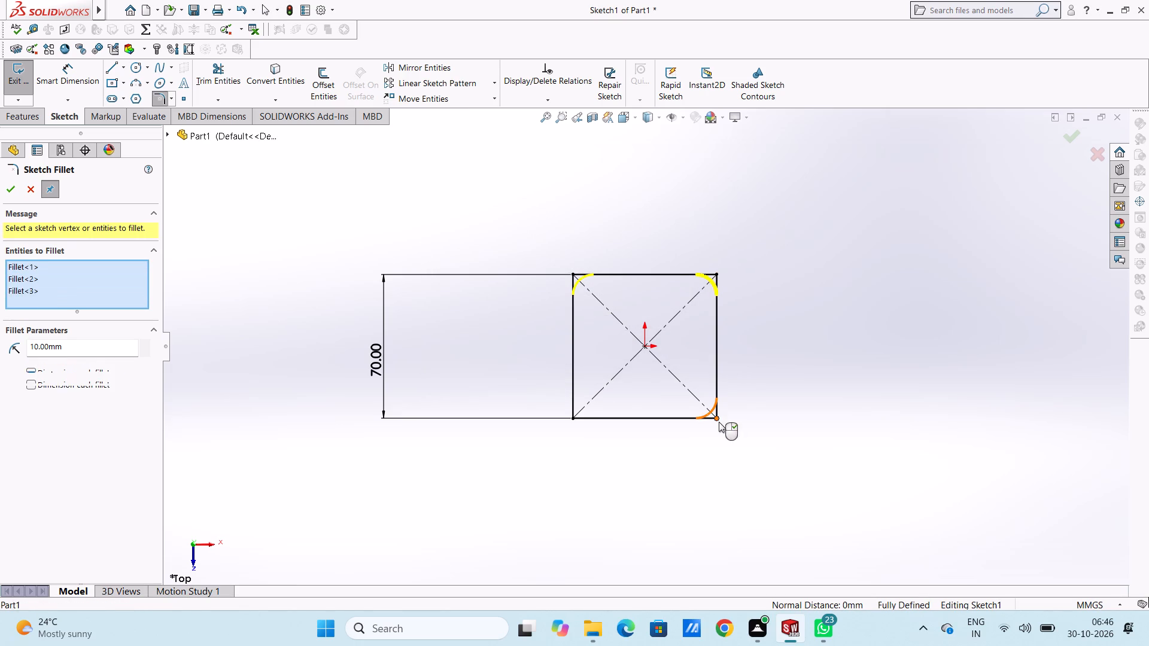
left_click(572, 422)
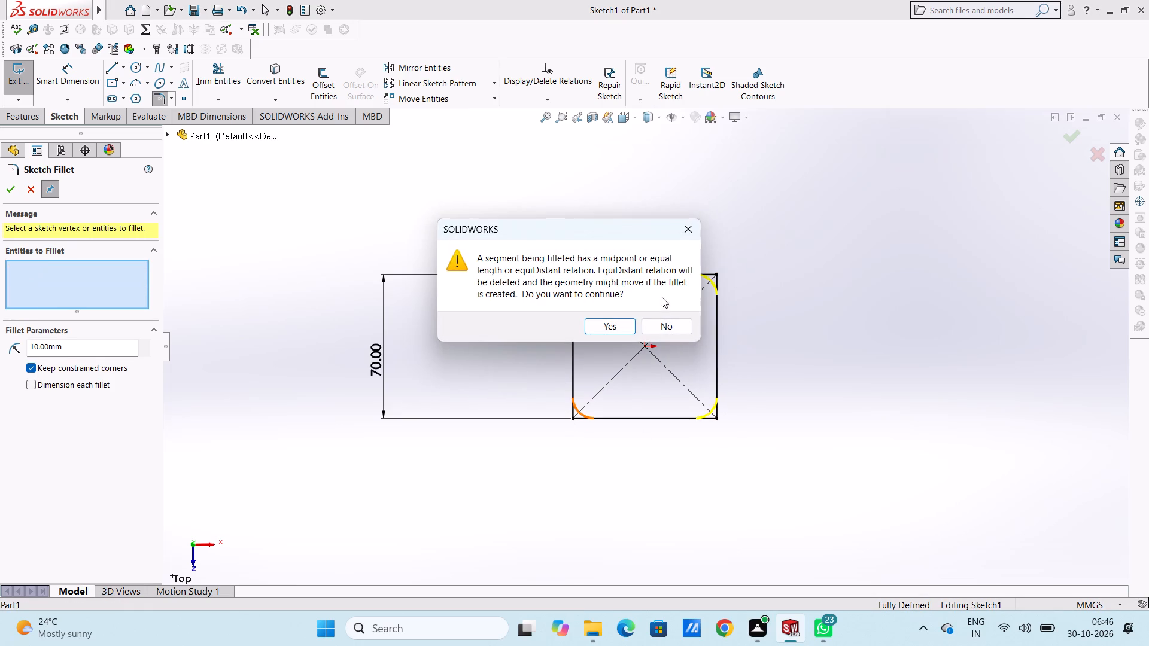
left_click(684, 229)
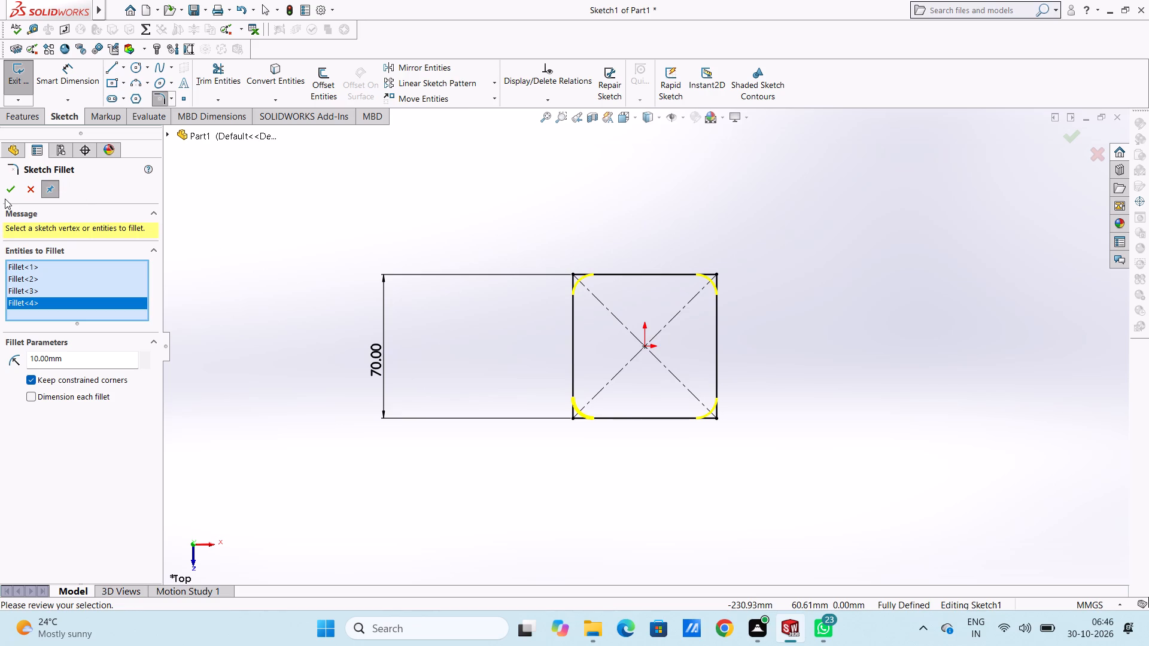
left_click(6, 190)
left_click(7, 191)
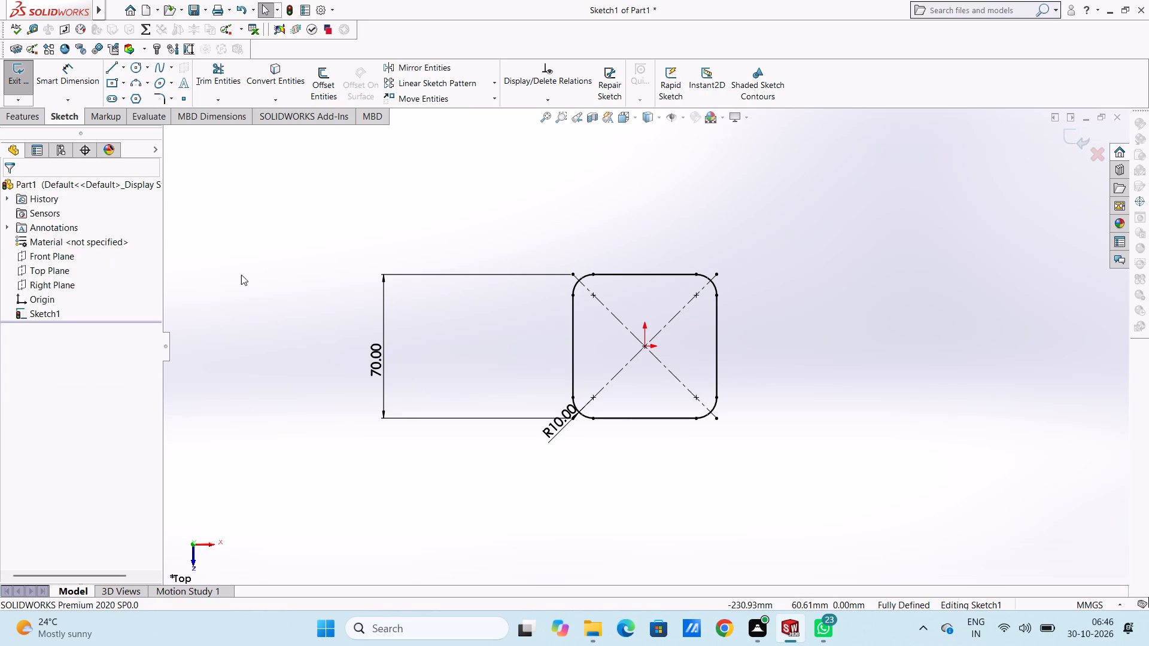
Move the R10 fillet dimension away from the profile, beyond its lower-left corner.
left_click_drag(572, 410, 425, 523)
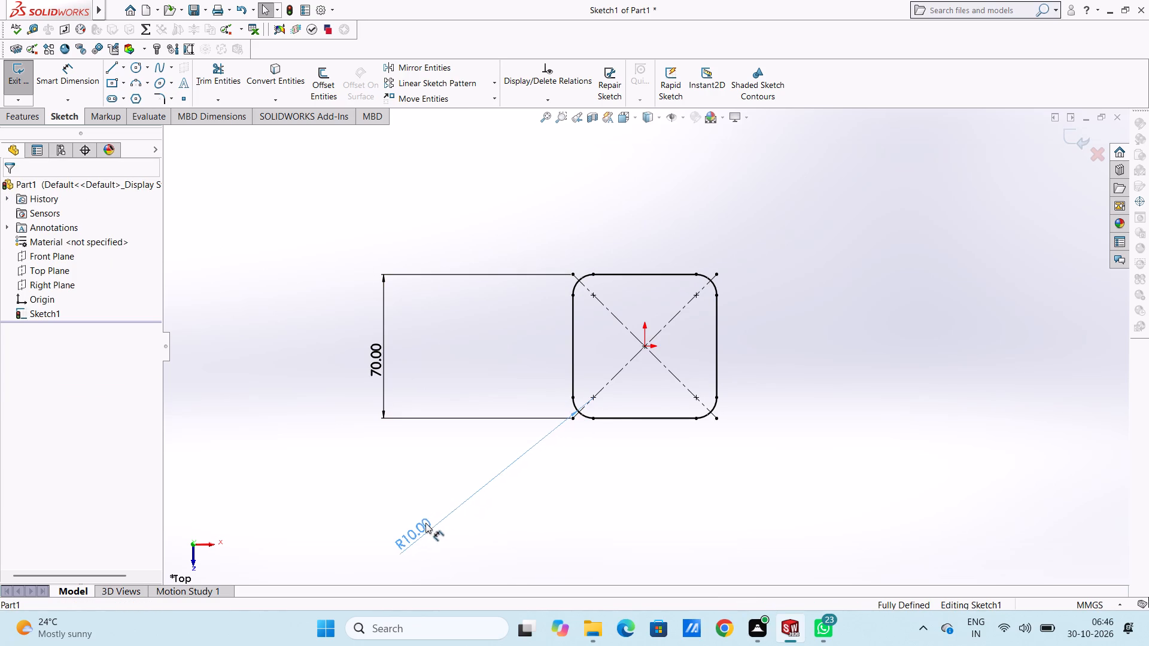
left_click_drag(425, 523, 425, 523)
left_click(479, 376)
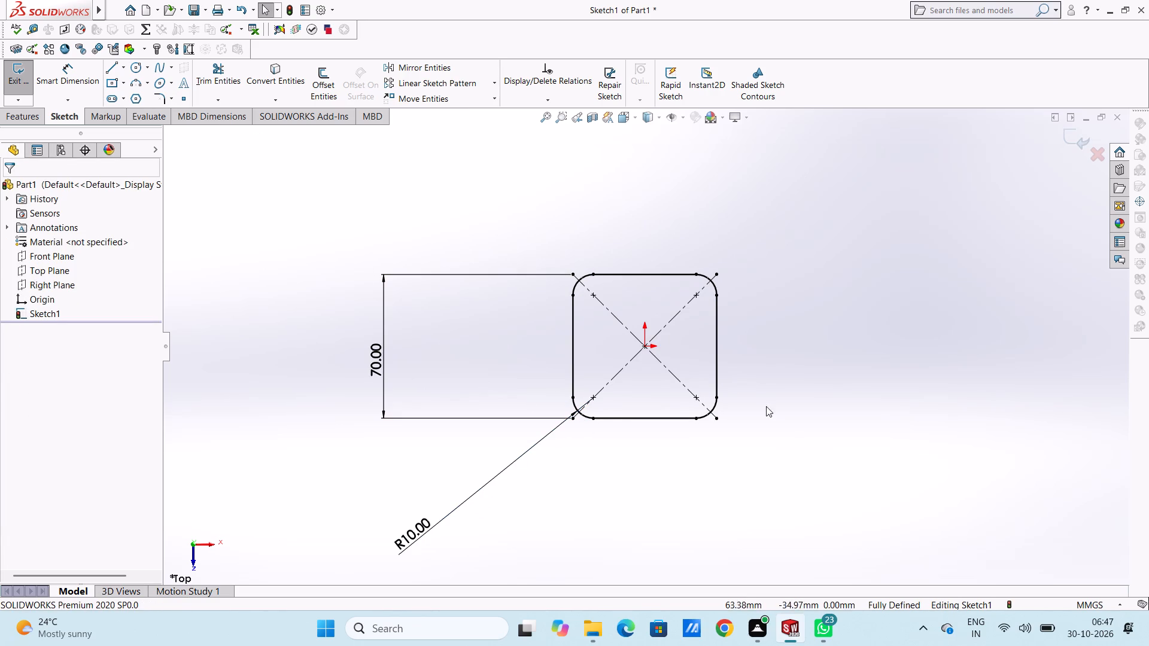
Sketch circles on the four fillet centres, clockwise from upper left with radii about 4.7, 5.1 and 4 mm, and 5 mm at lower left.
scroll(688, 340, "down", 2)
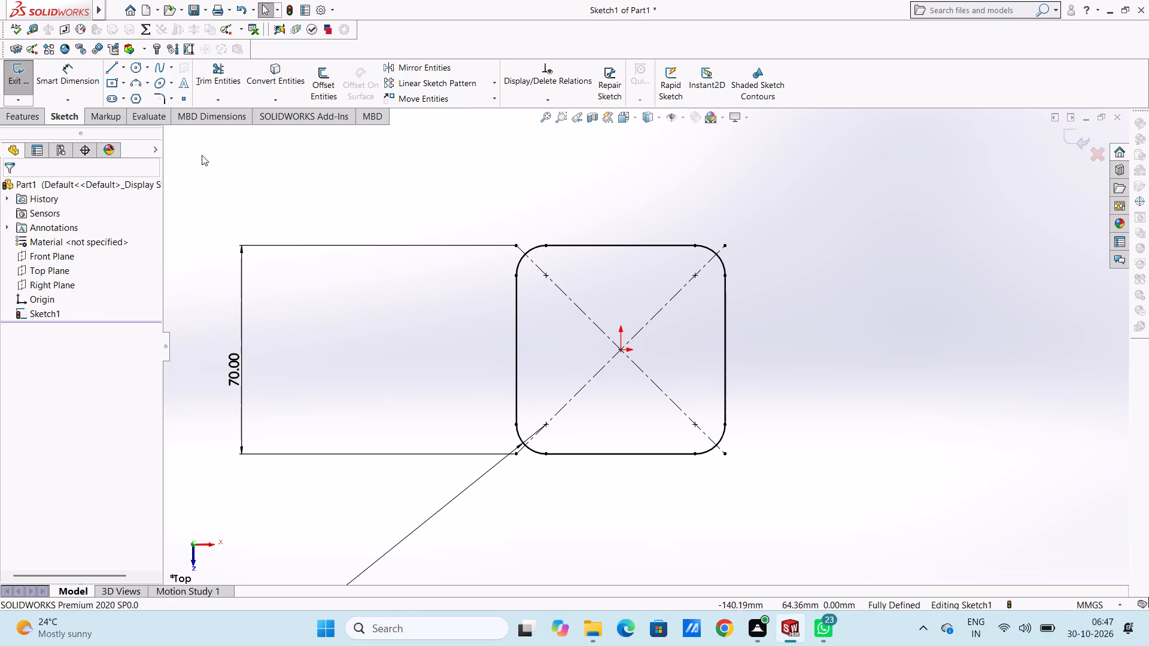
left_click(133, 69)
scroll(557, 295, "down", 1)
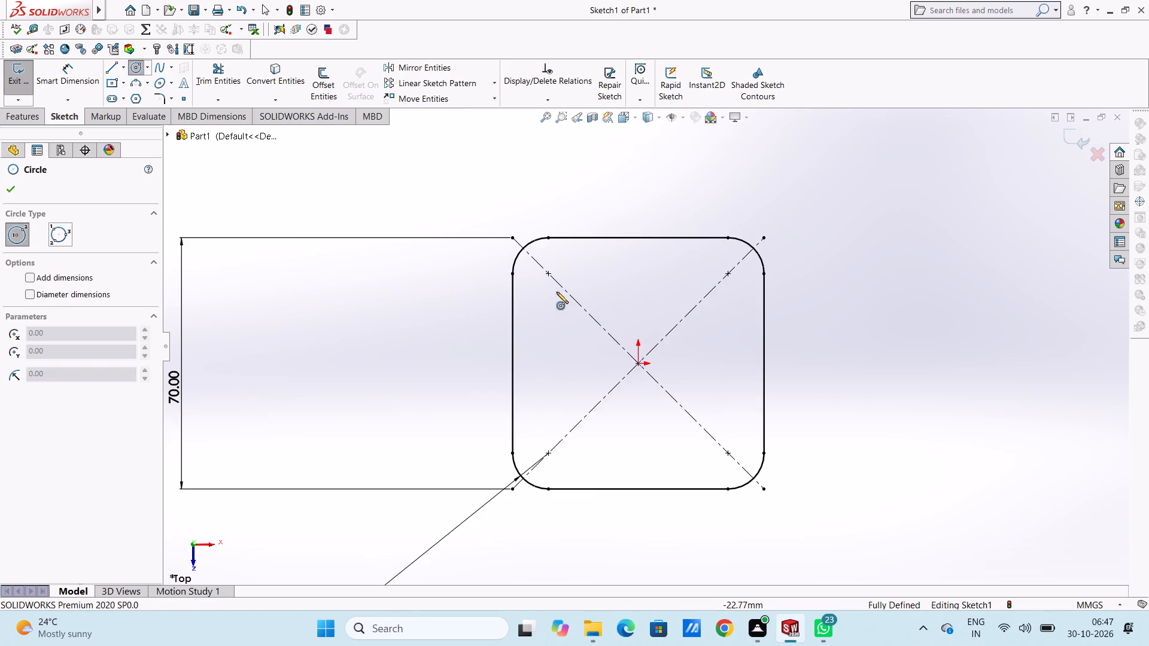
scroll(557, 292, "down", 1)
left_click(550, 274)
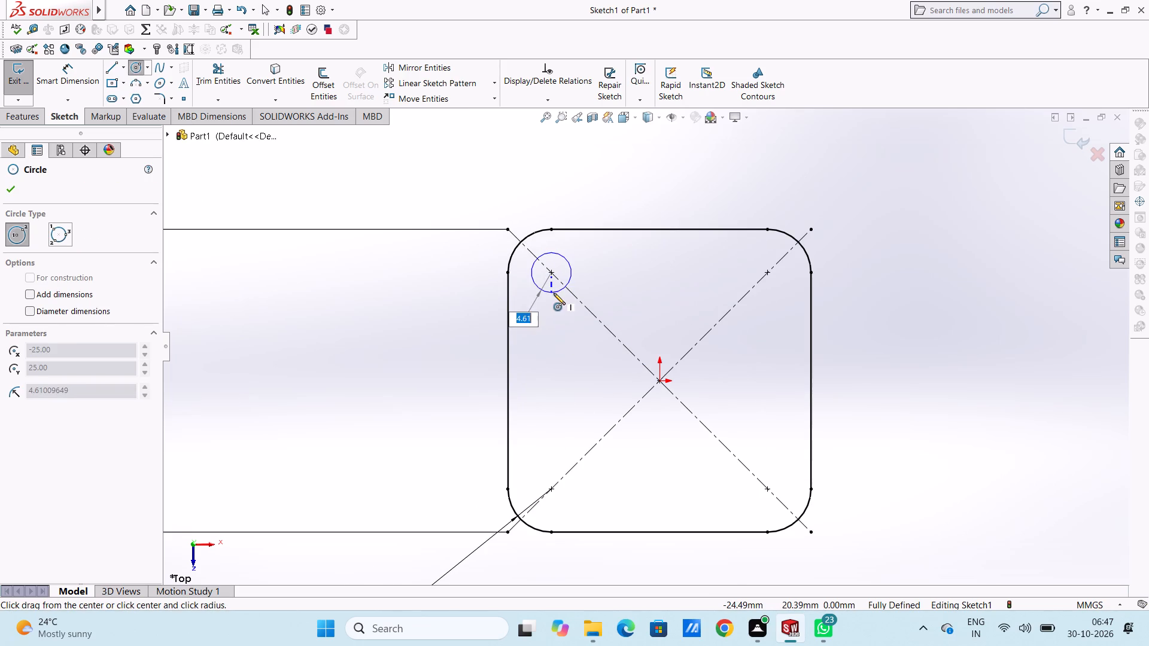
left_click(554, 293)
left_click(765, 270)
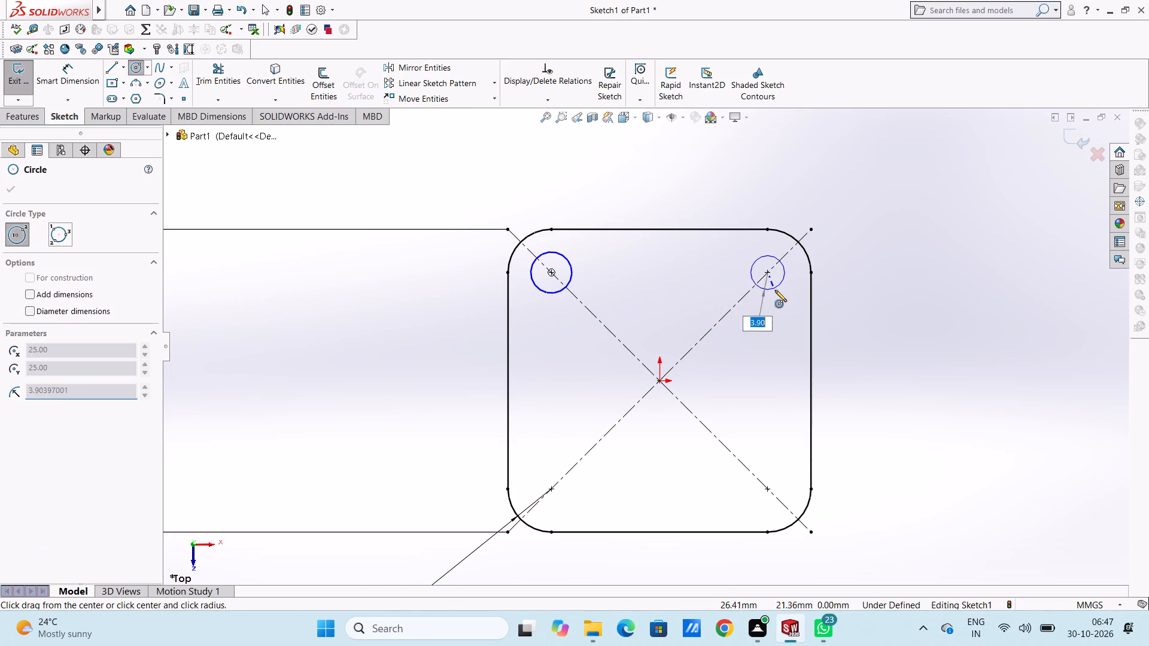
left_click(776, 293)
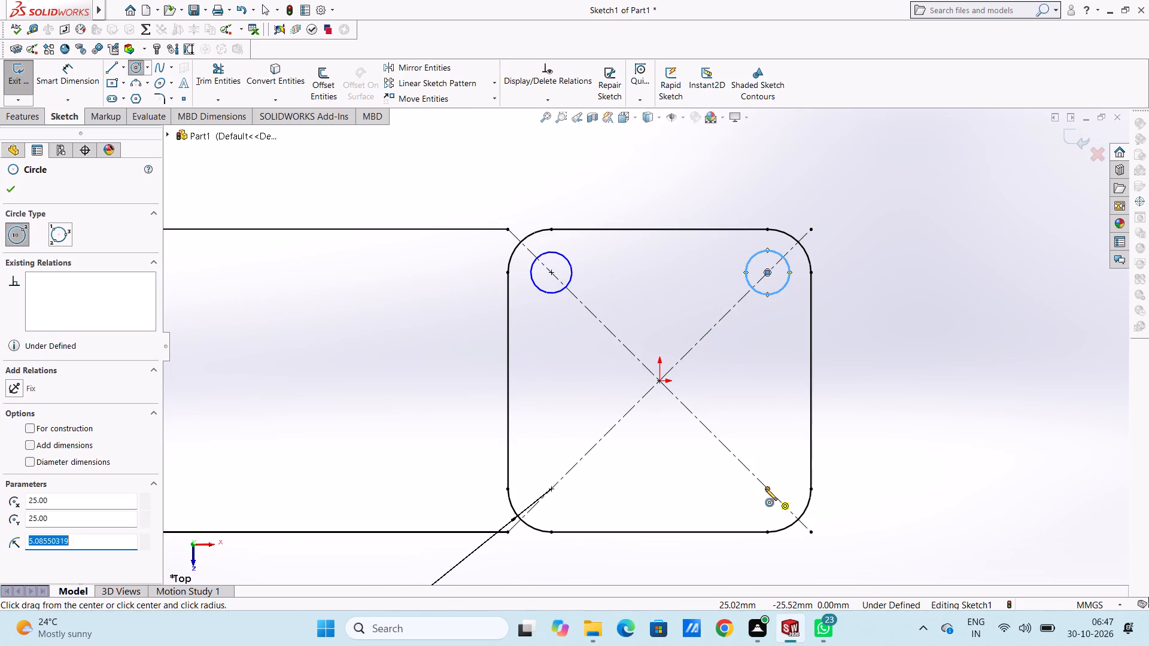
left_click(765, 489)
left_click(776, 474)
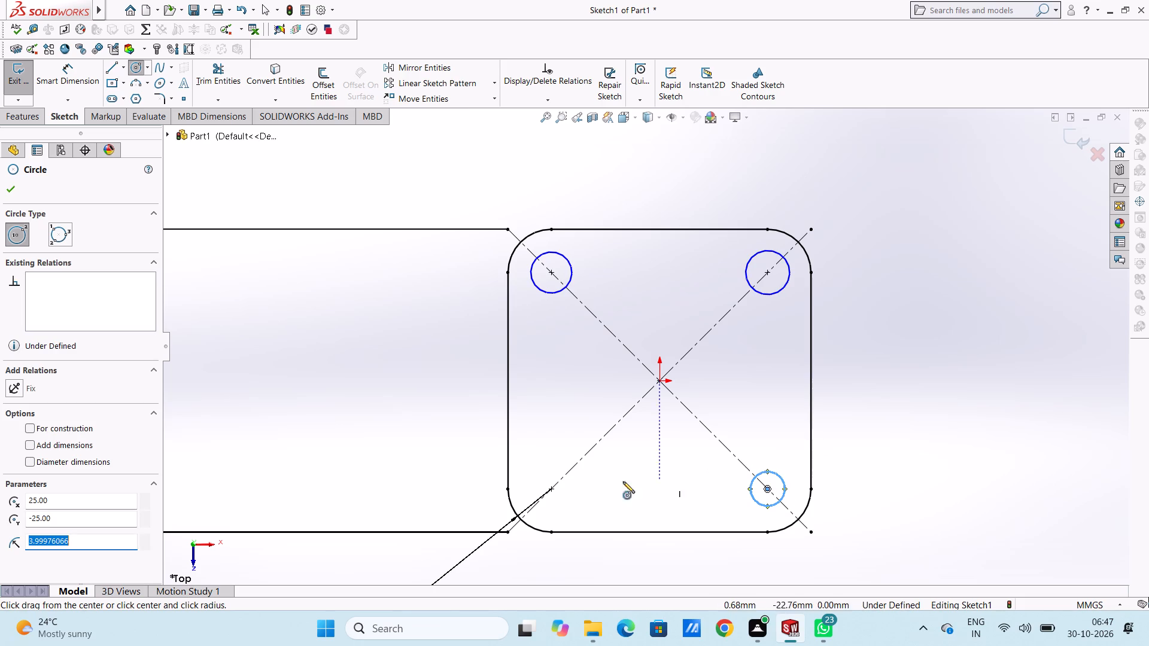
left_click(553, 489)
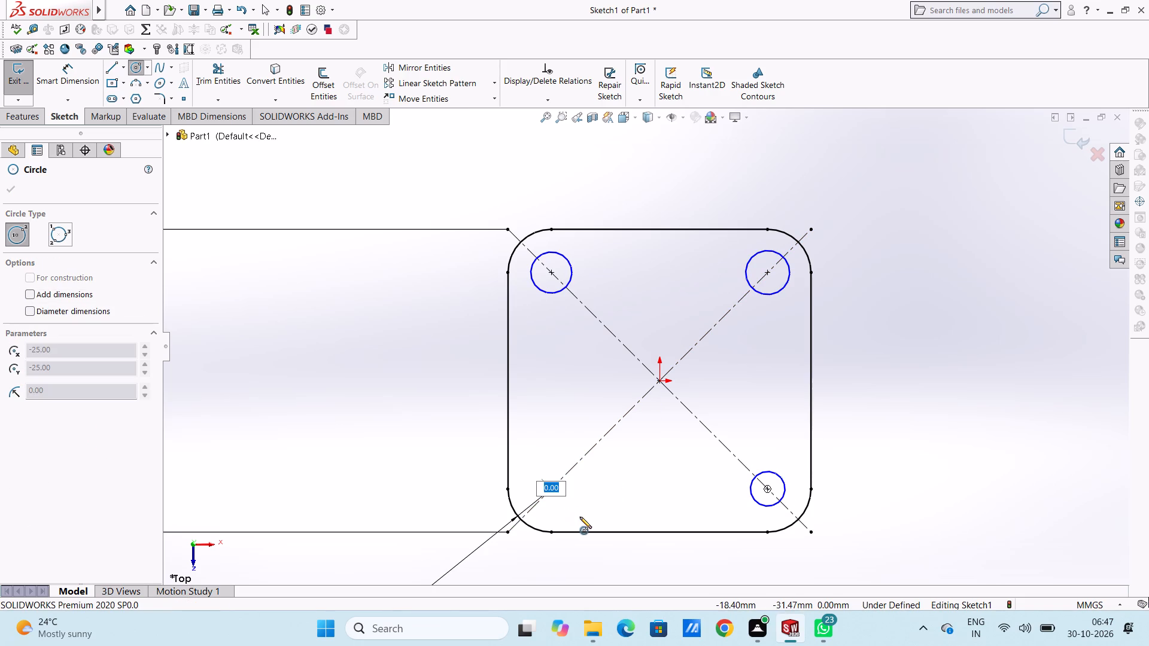
key("5")
key("Return")
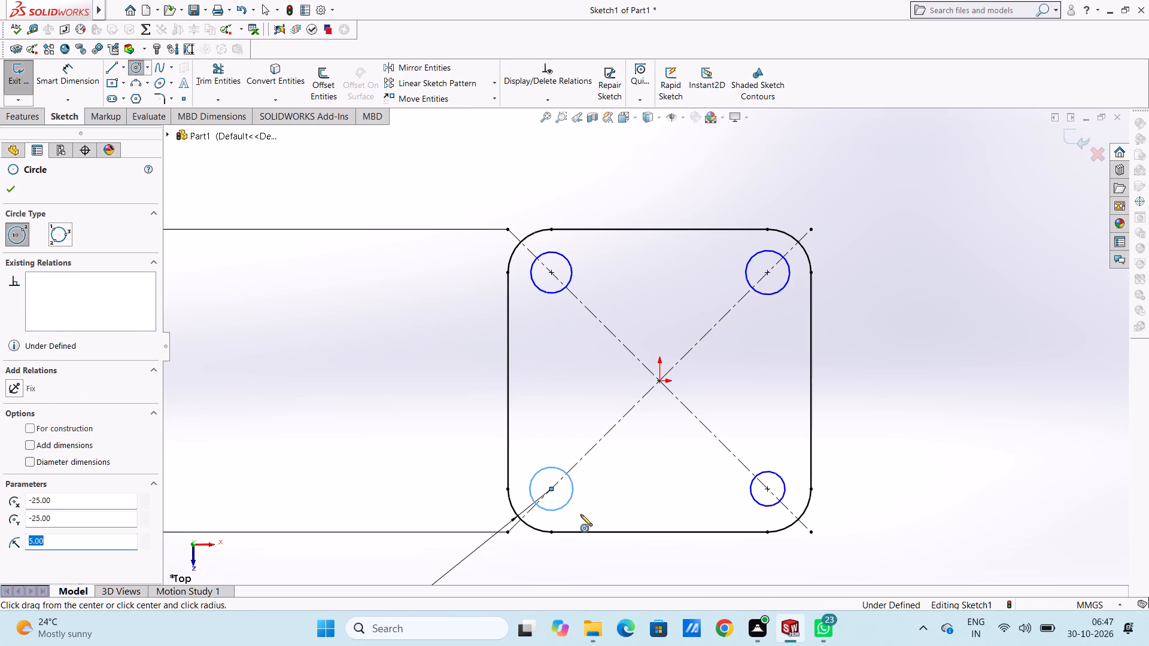
left_click(17, 194)
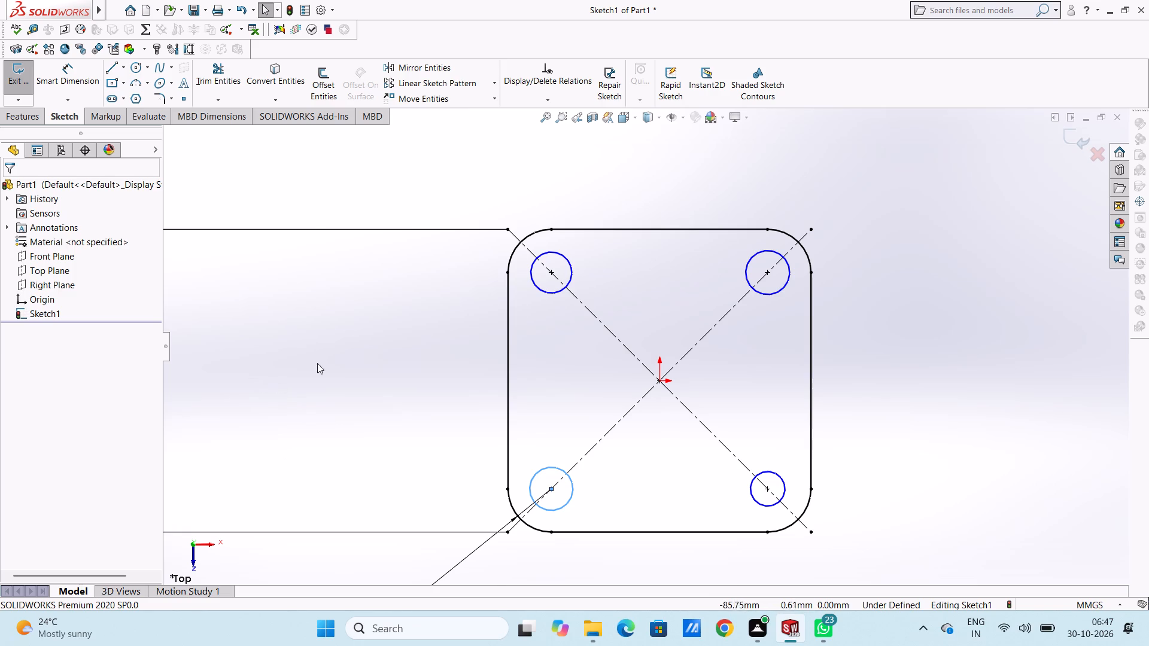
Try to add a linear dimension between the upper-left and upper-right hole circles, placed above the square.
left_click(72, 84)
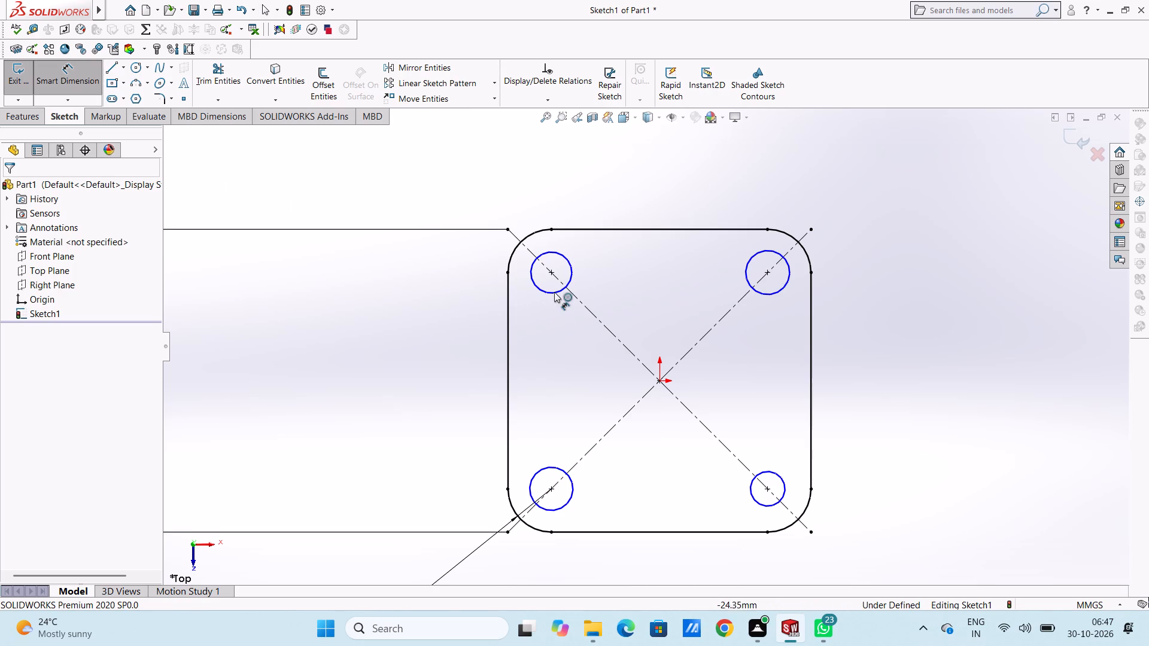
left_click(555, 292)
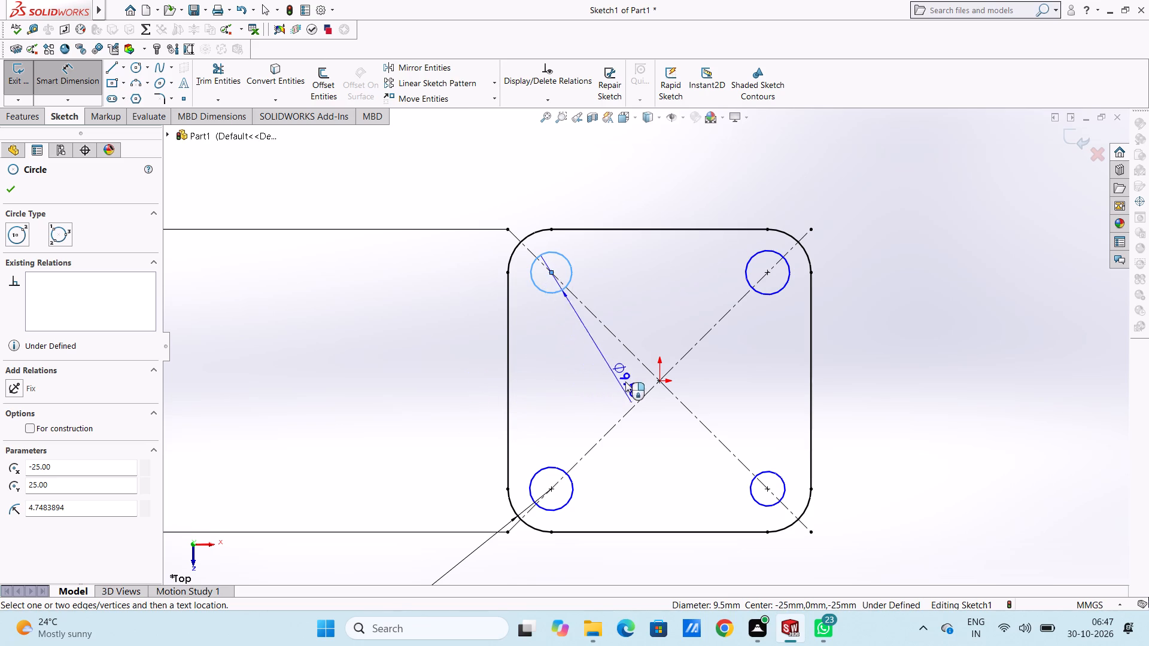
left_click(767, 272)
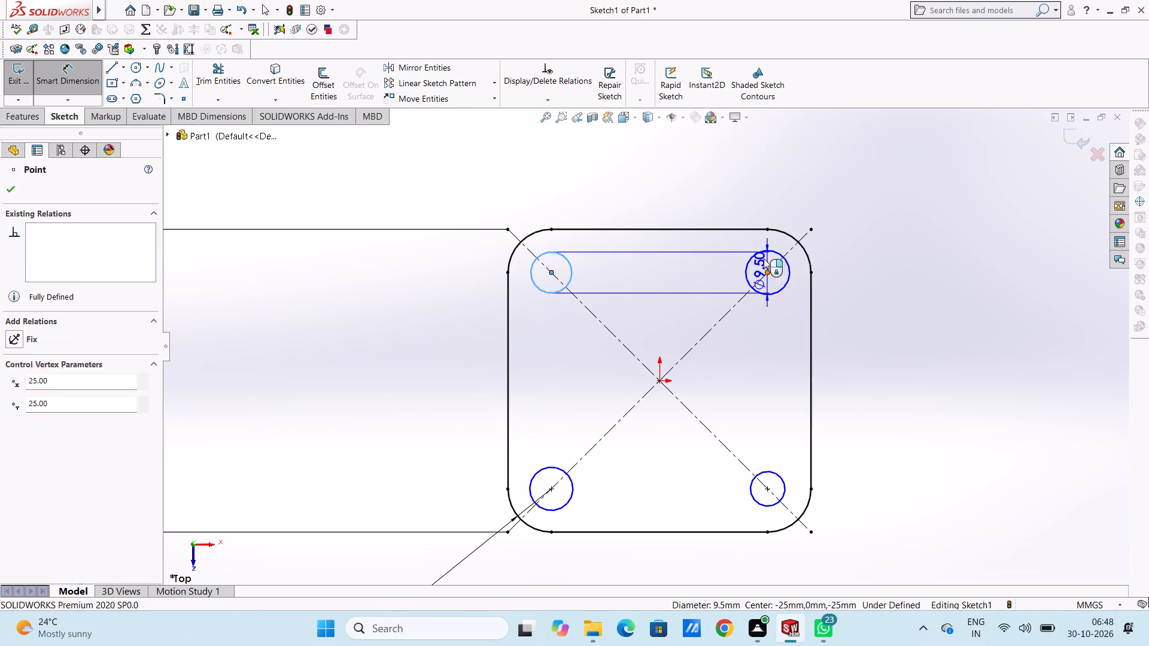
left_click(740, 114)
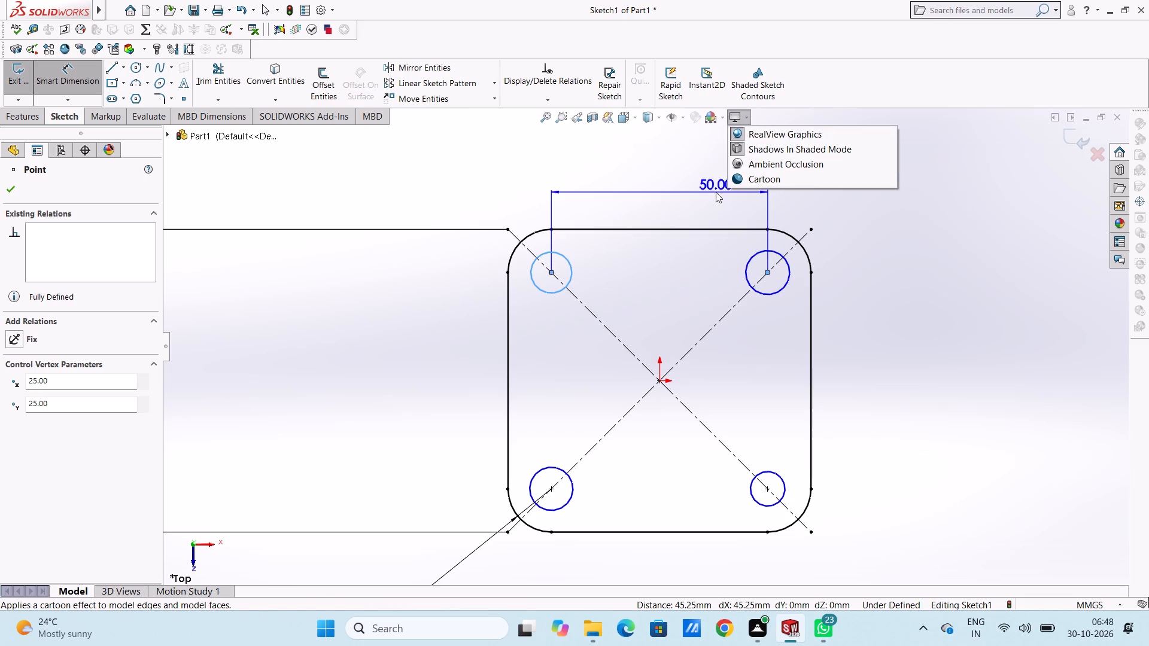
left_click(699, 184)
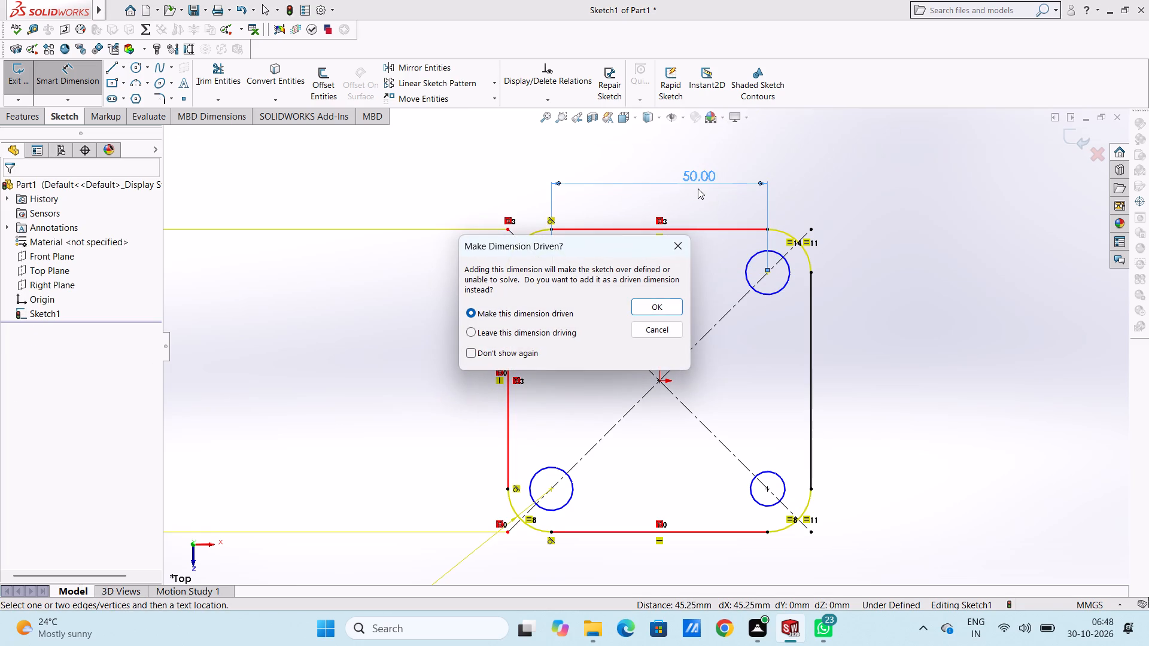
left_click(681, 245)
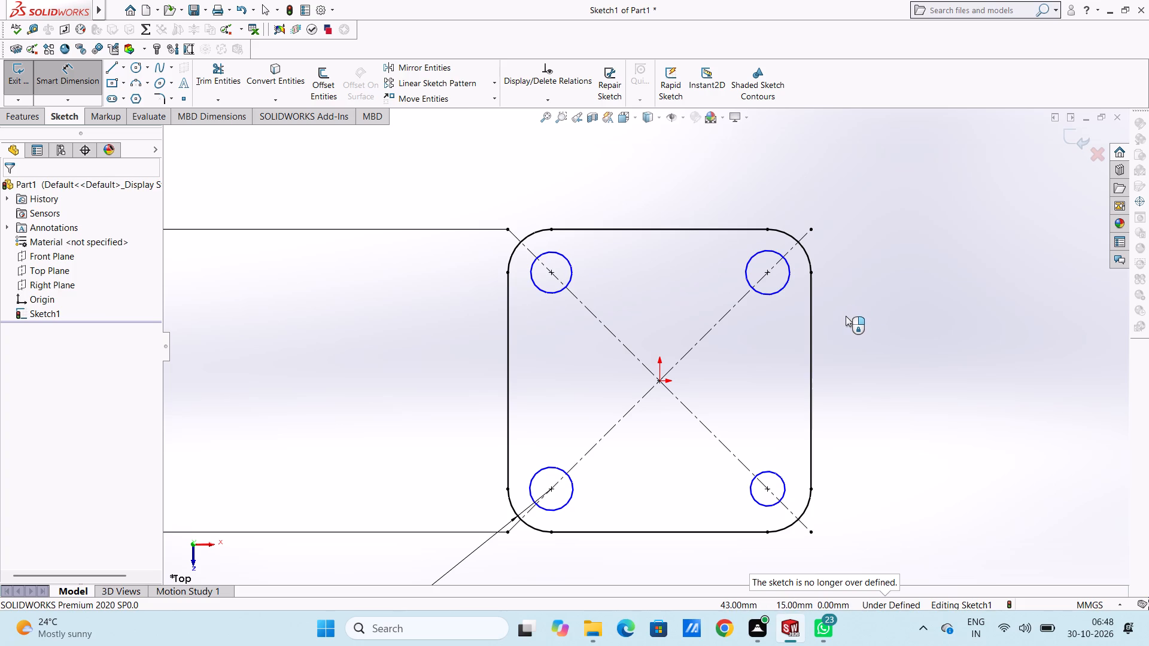
Dimension the upper-right and upper-left hole circles at 5 mm diameter each, placing the dimensions outside the profile.
left_click(777, 292)
left_click(960, 336)
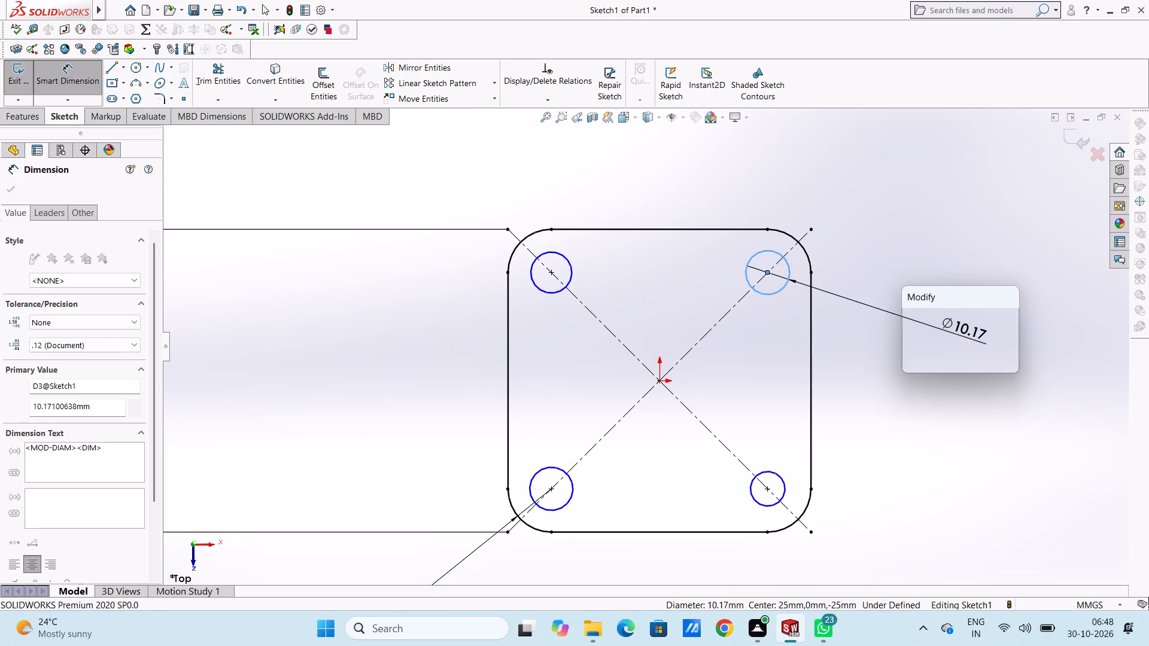
key("5")
key("Return")
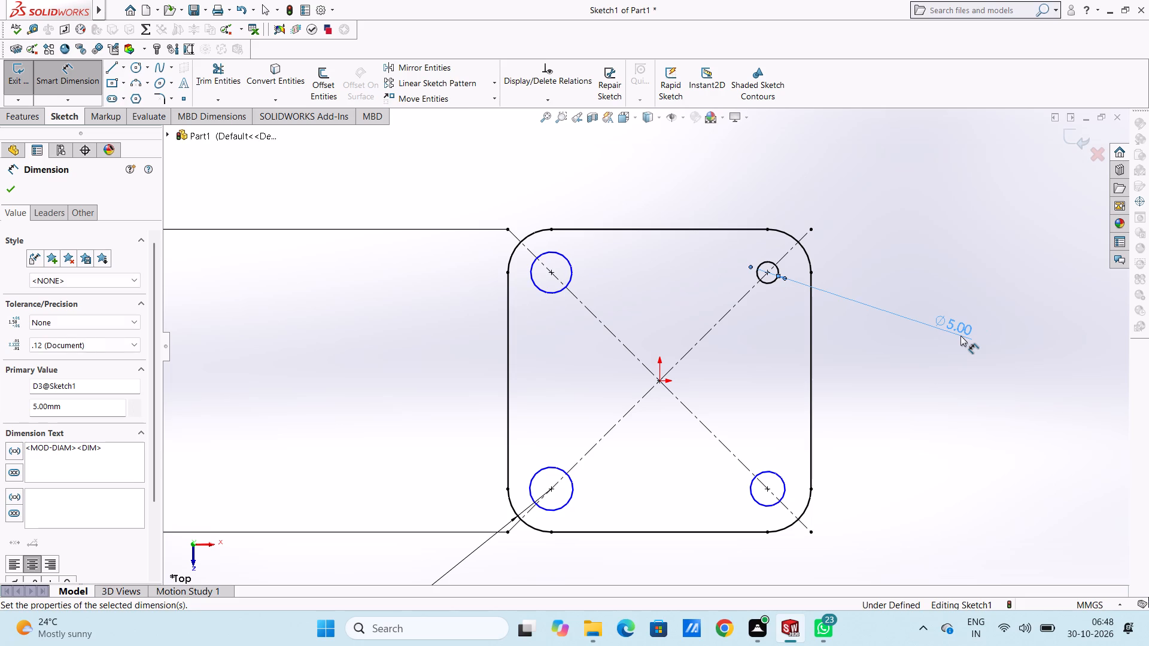
left_click(544, 290)
left_click(285, 386)
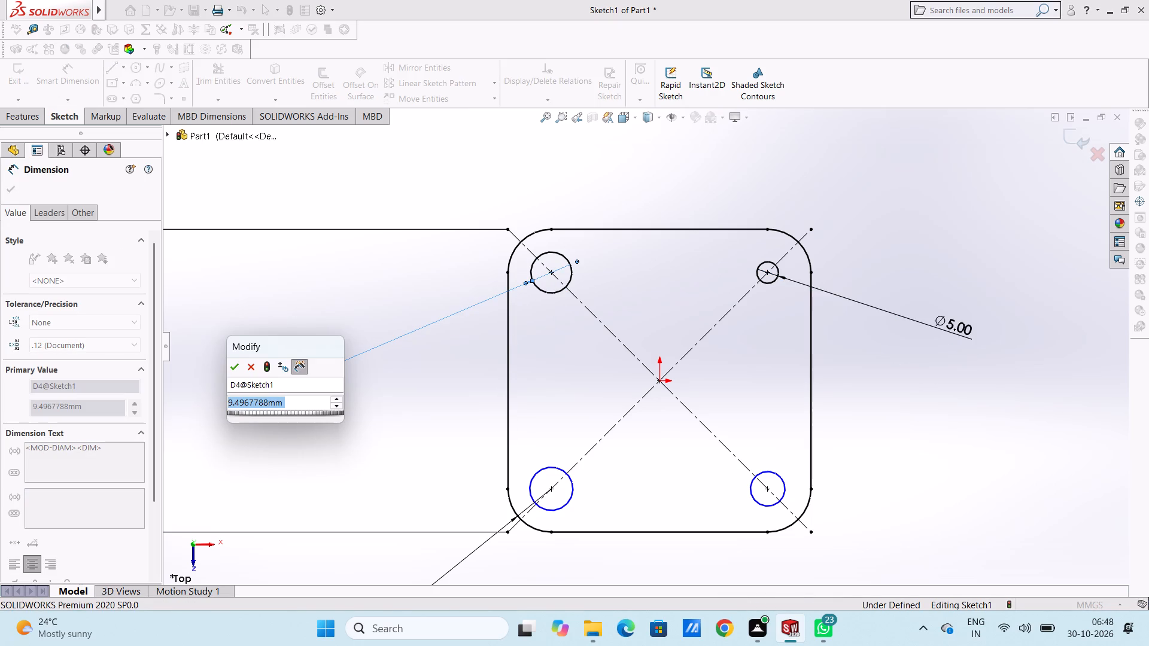
key("5")
key("Return")
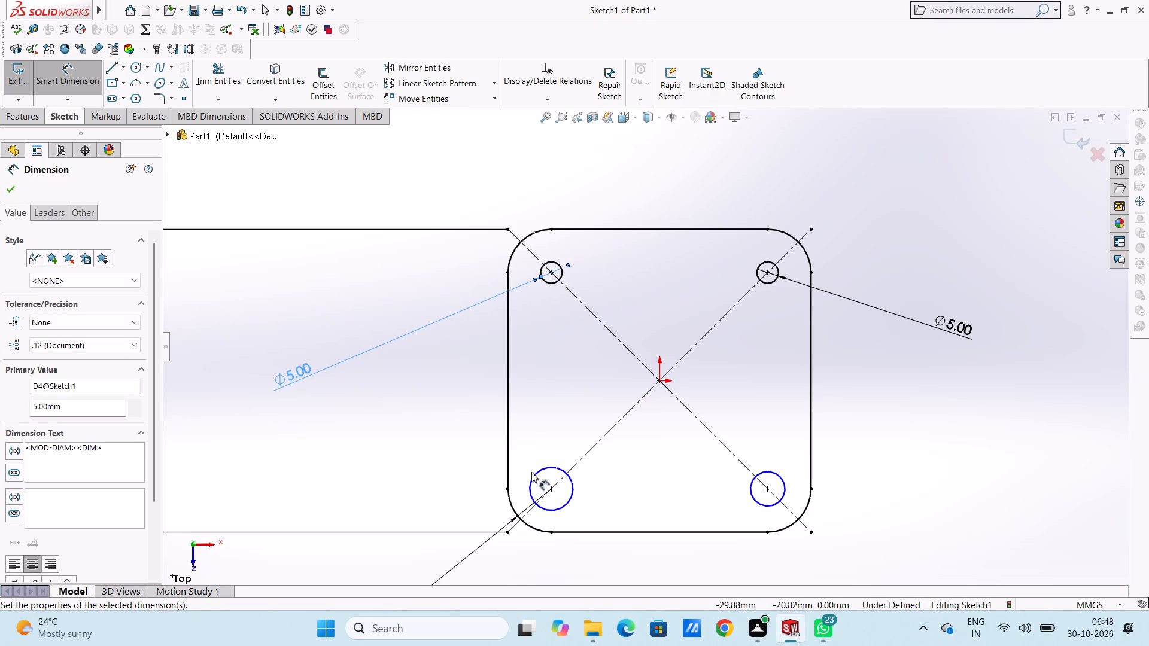
Dimension the lower-left hole circle at 8 mm diameter, placing the dimension beyond the profile's lower-left corner.
left_click(558, 508)
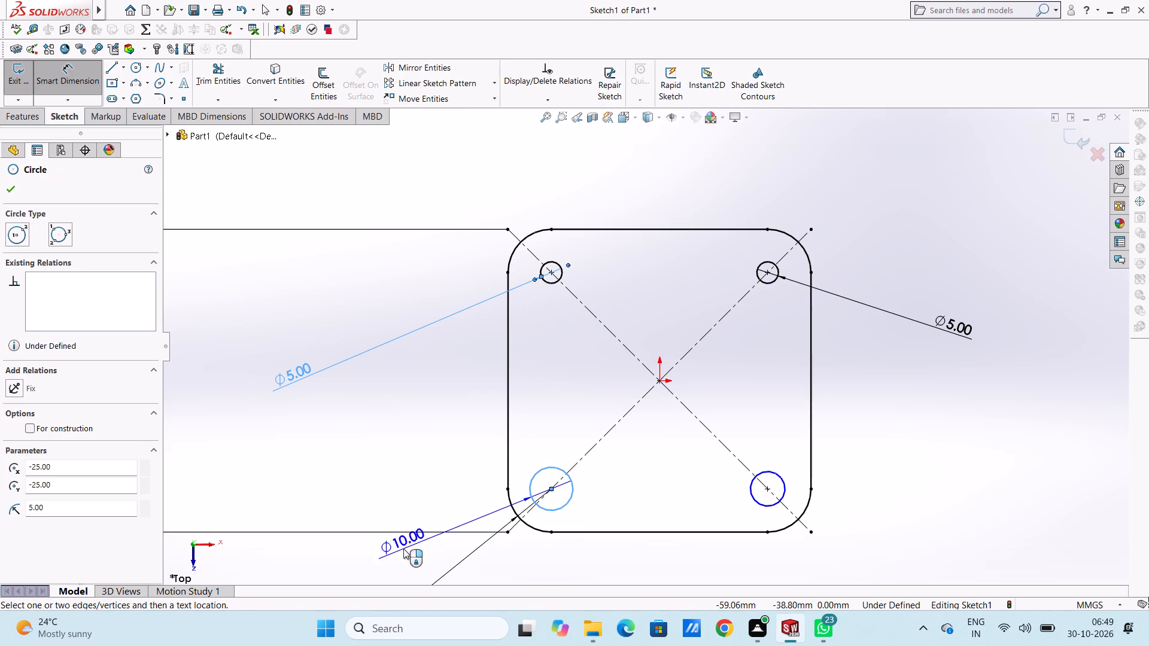
scroll(403, 549, "up", 4)
left_click(431, 505)
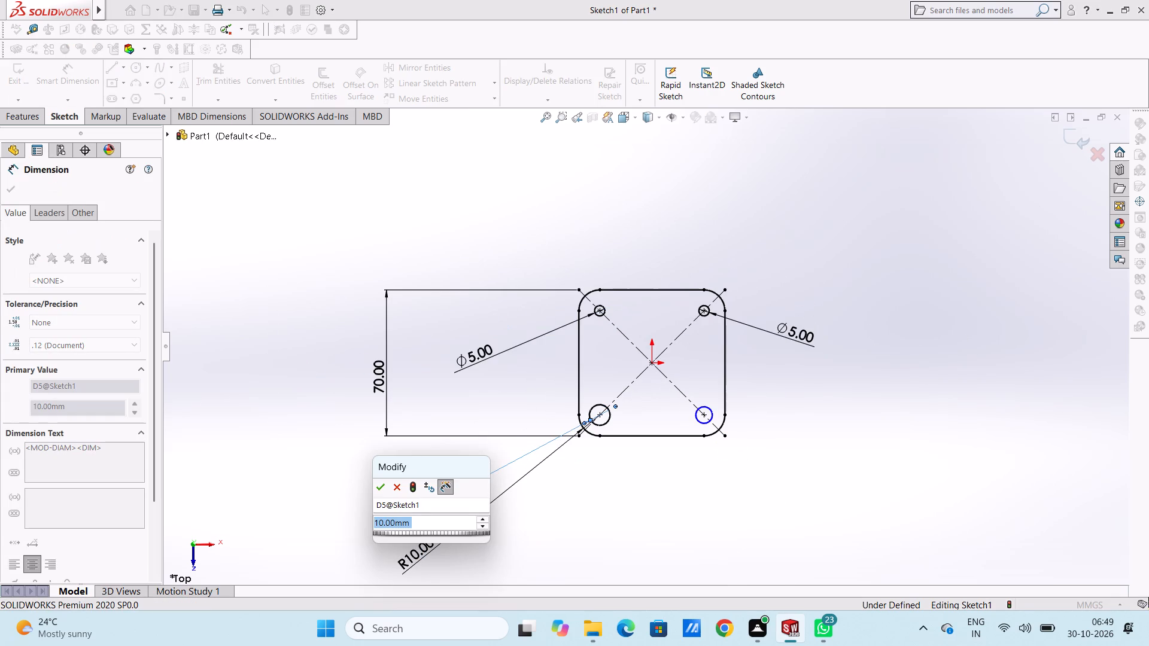
key("8")
key("Return")
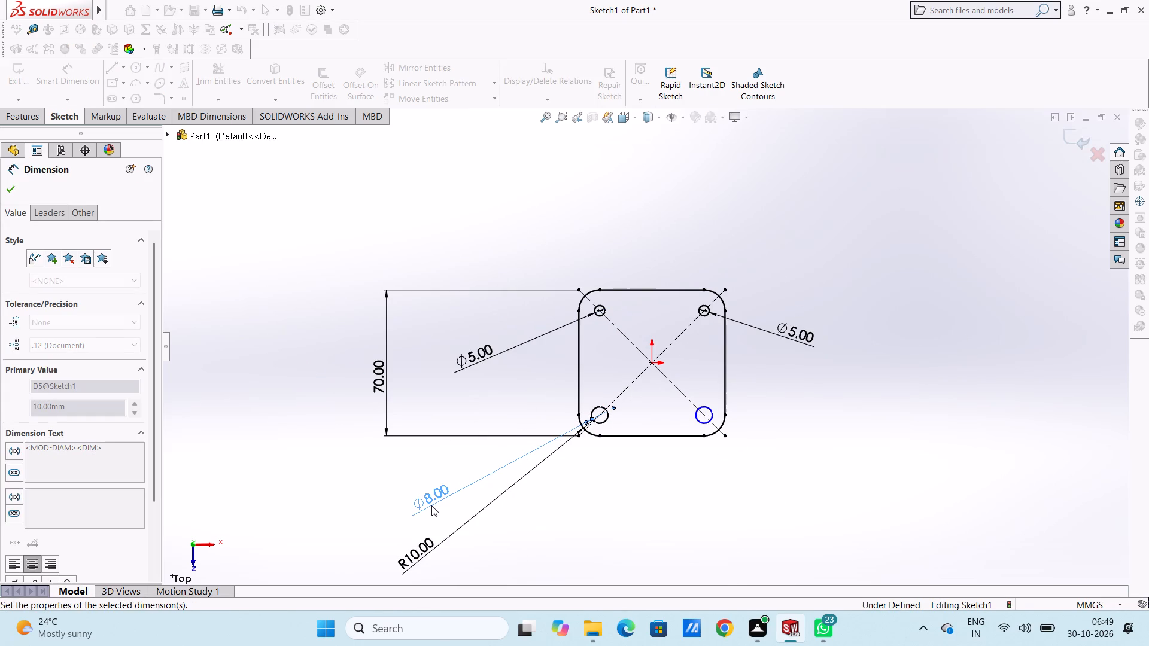
left_click(472, 181)
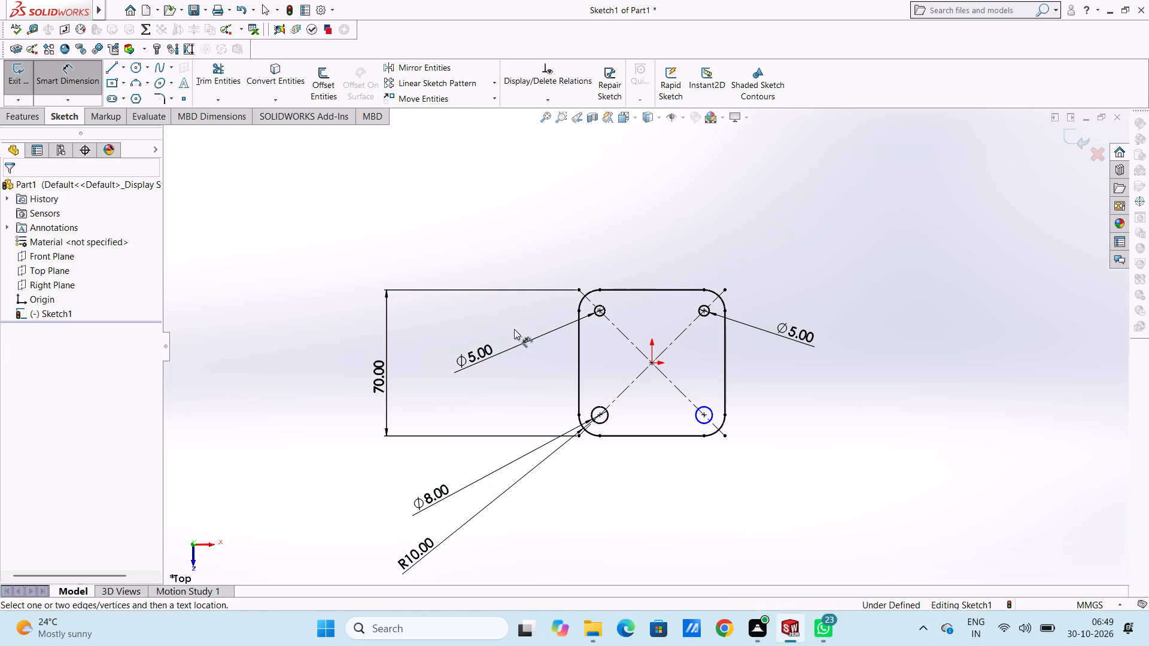
Move the upper-left circle's diameter dimension out past the 70 mm dimension and set it to 8 mm.
left_click_drag(470, 365, 308, 321)
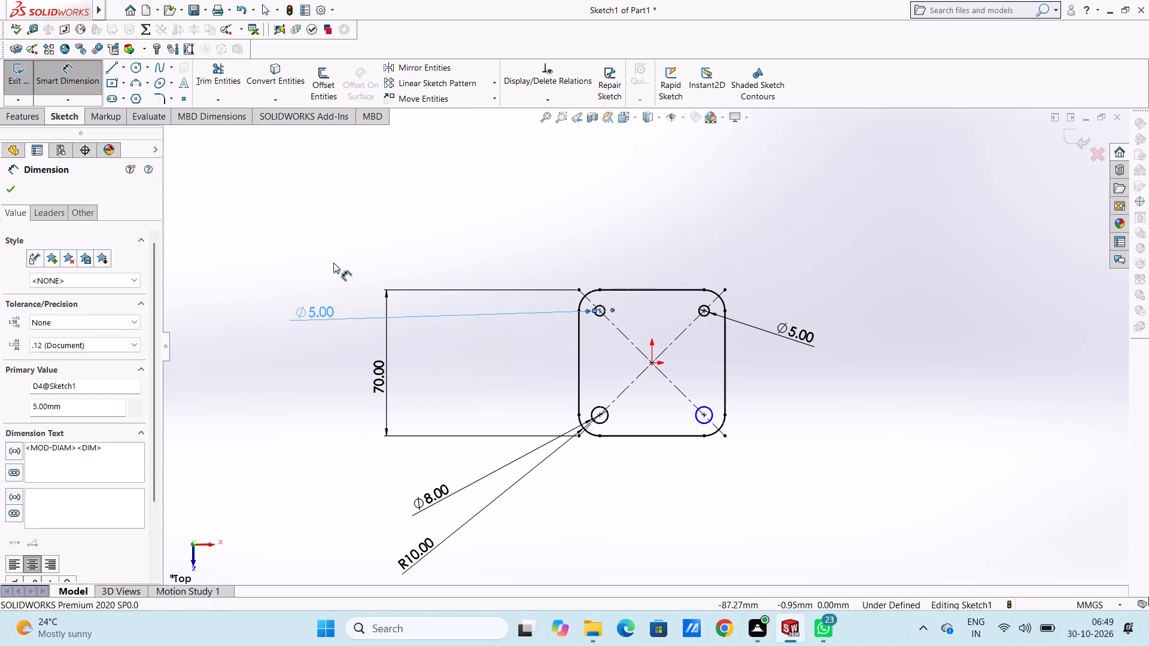
left_click(333, 261)
double_click(321, 309)
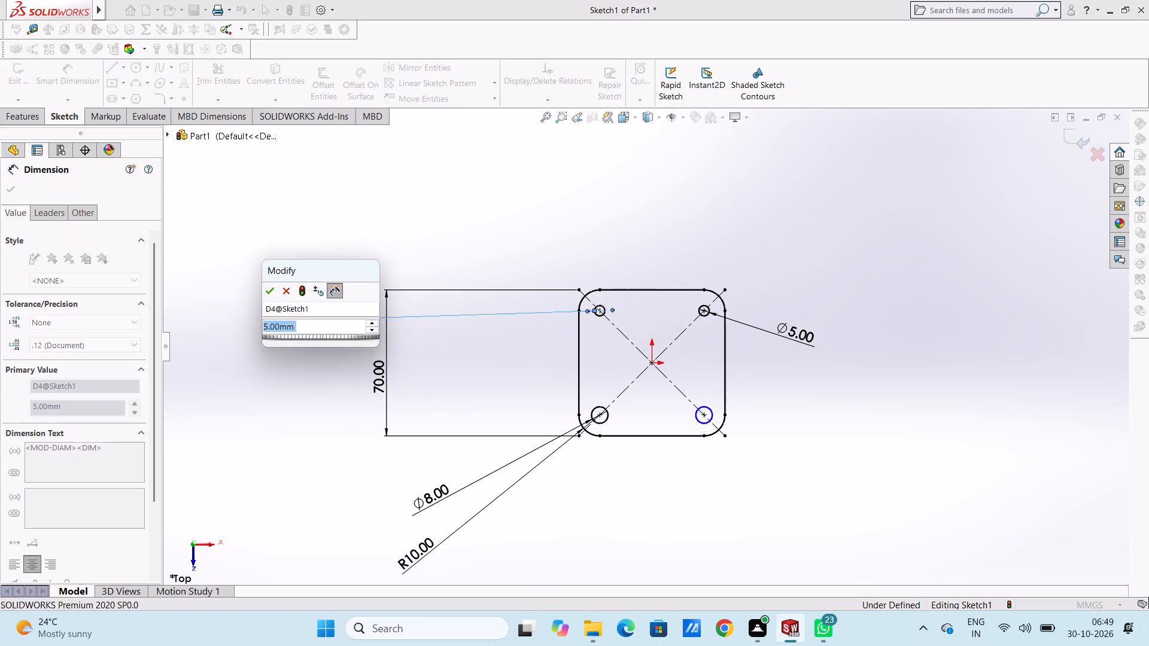
key("8")
key("Return")
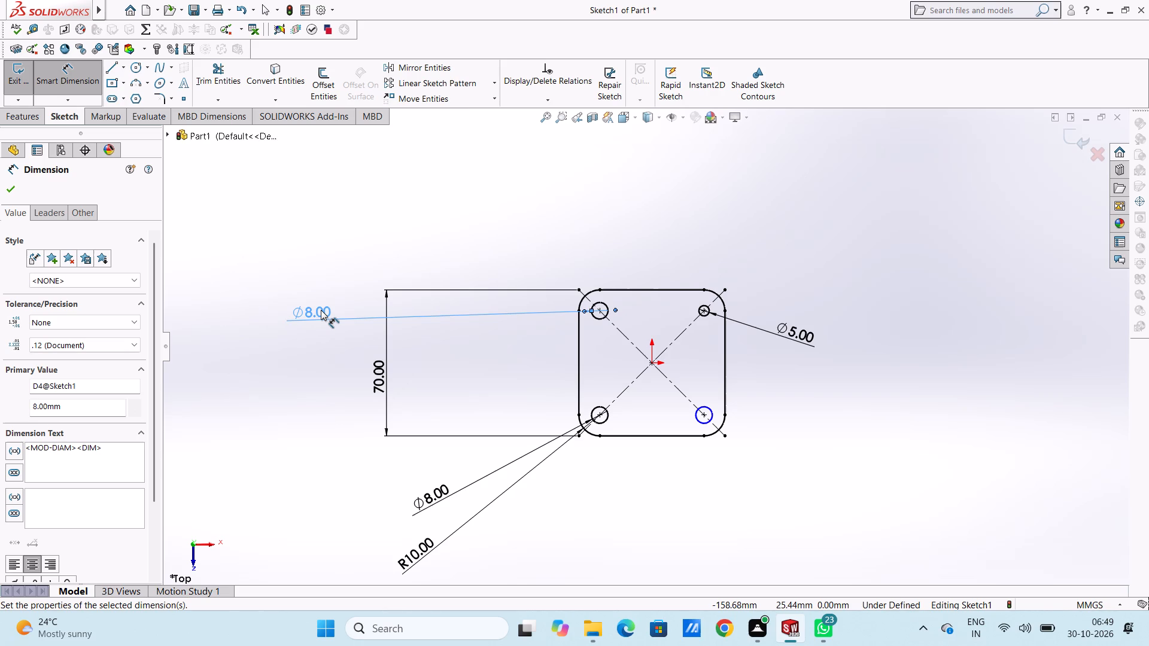
left_click(403, 256)
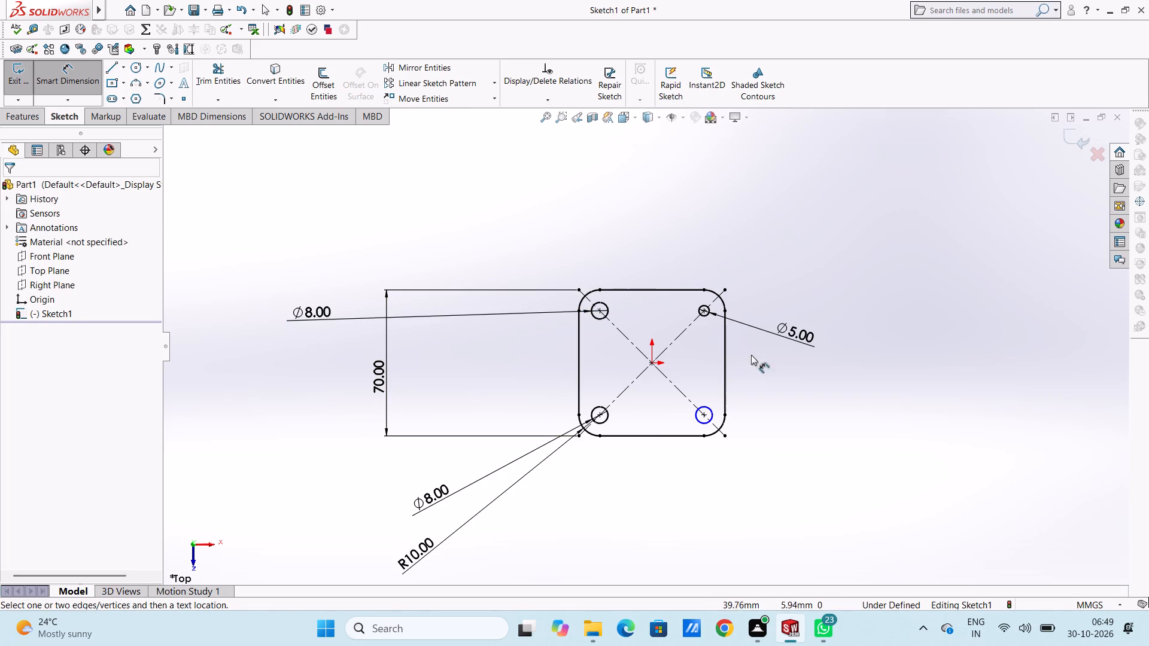
Move the upper-right circle's diameter dimension farther up and away from the profile and set it to 8 mm.
left_click_drag(799, 334, 1029, 240)
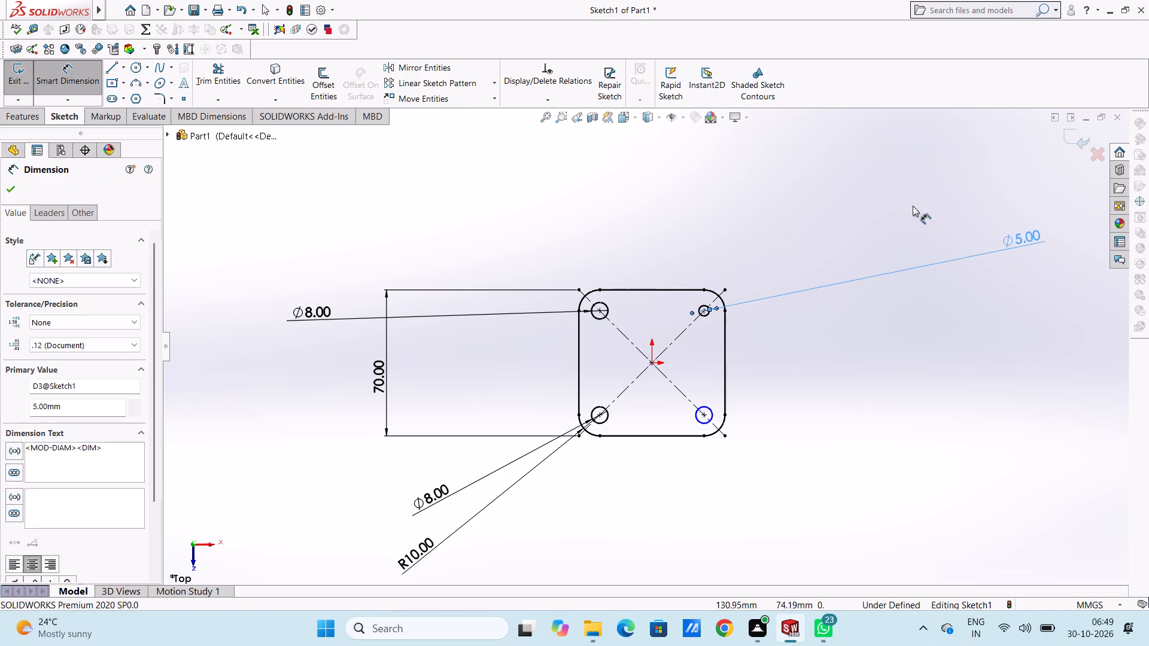
left_click(910, 205)
double_click(1011, 233)
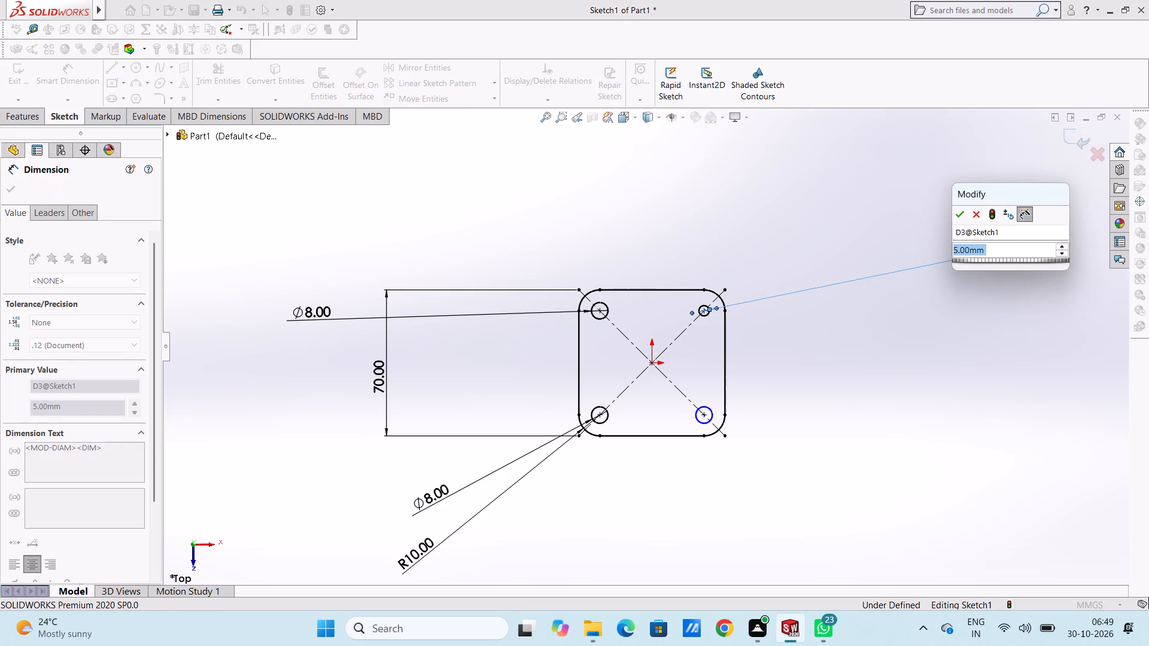
key("8")
key("Return")
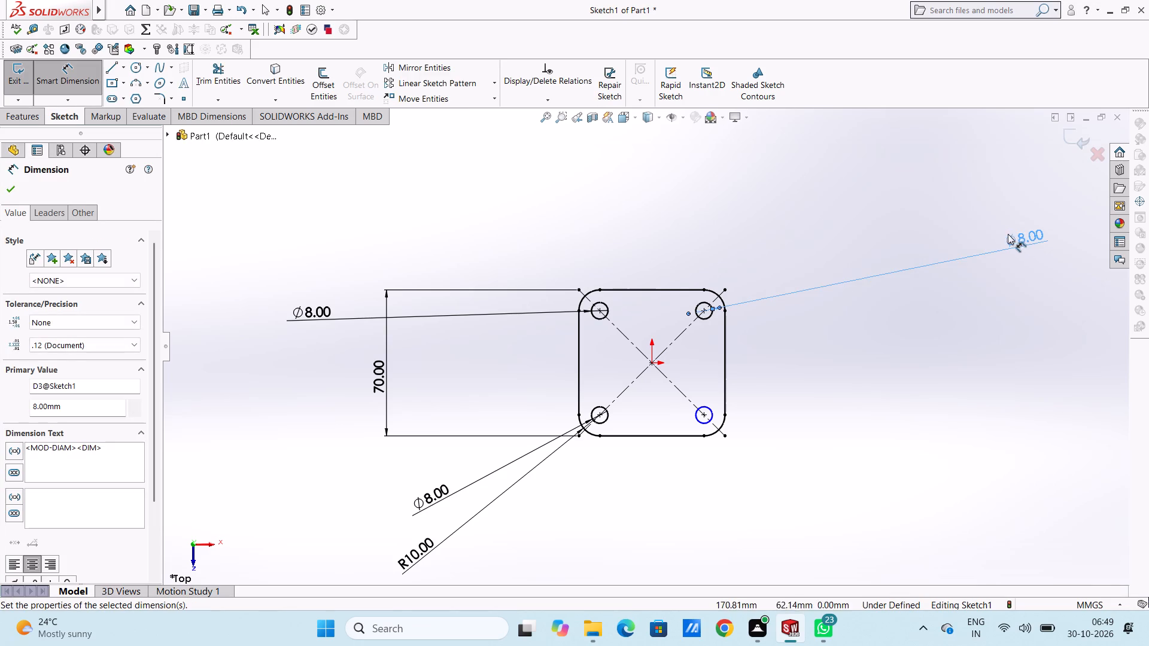
left_click(913, 376)
Dimension the lower-right hole circle at 8 mm diameter, placing it beyond the lower-right corner, and finish dimensioning.
left_click(705, 404)
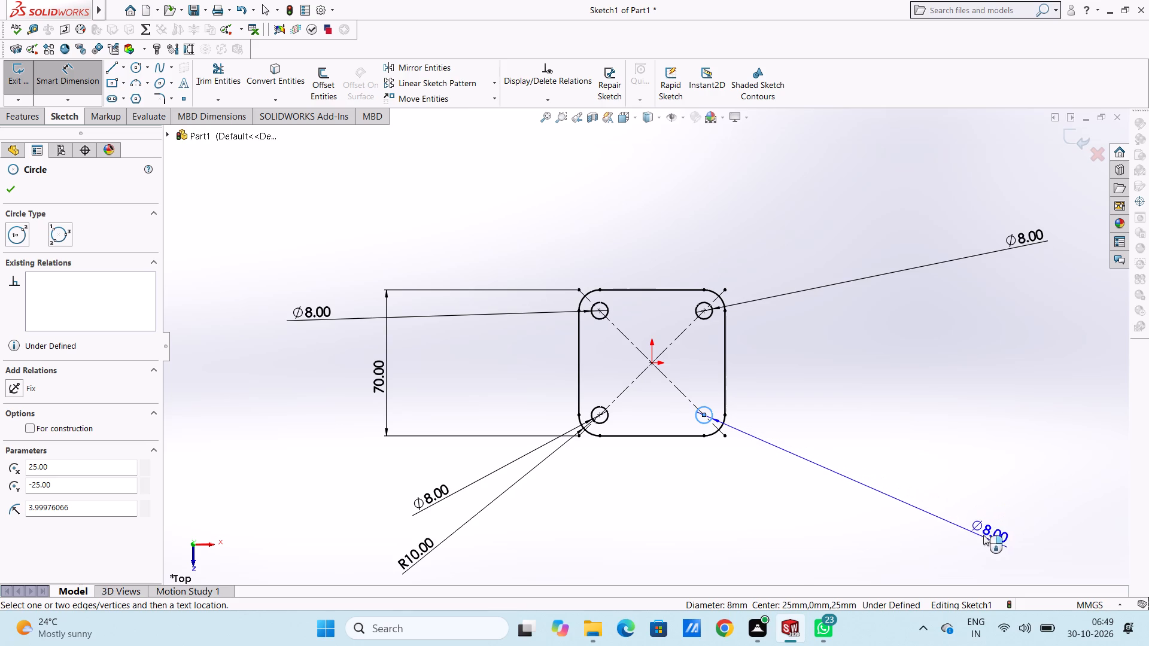
left_click(971, 515)
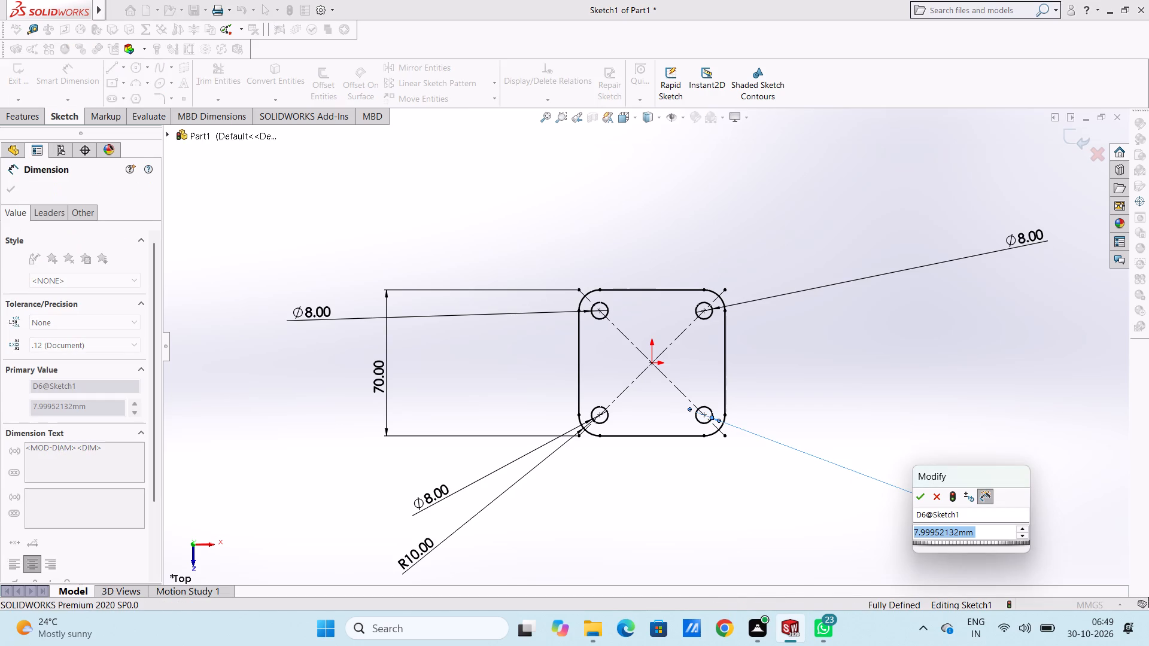
key("8")
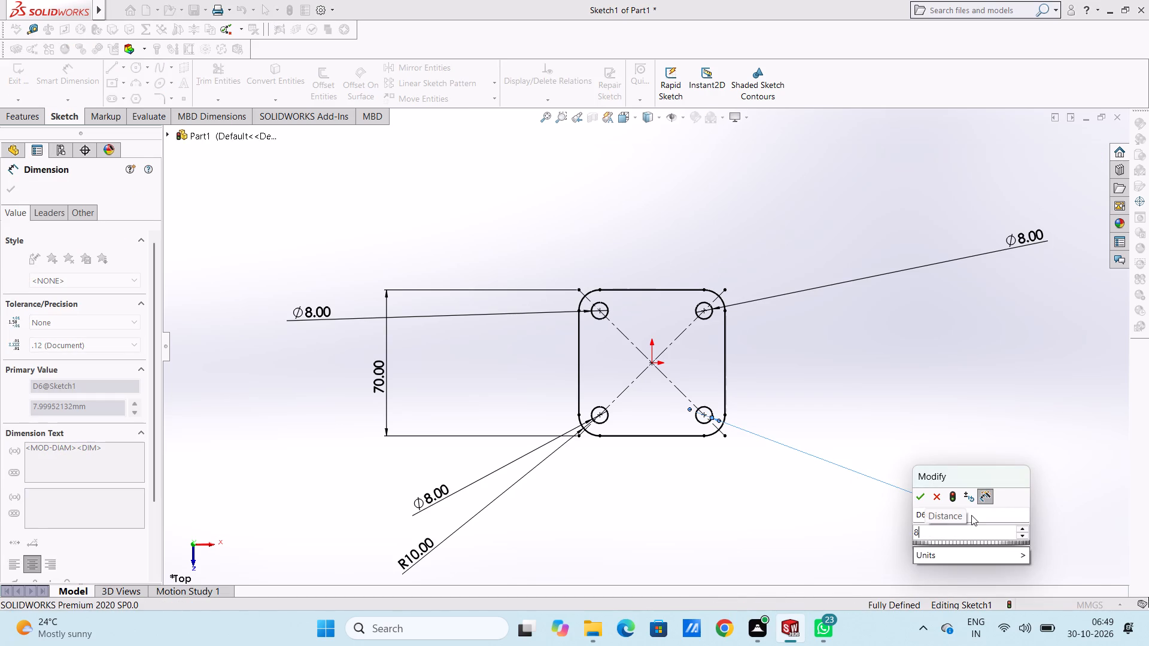
key("Return")
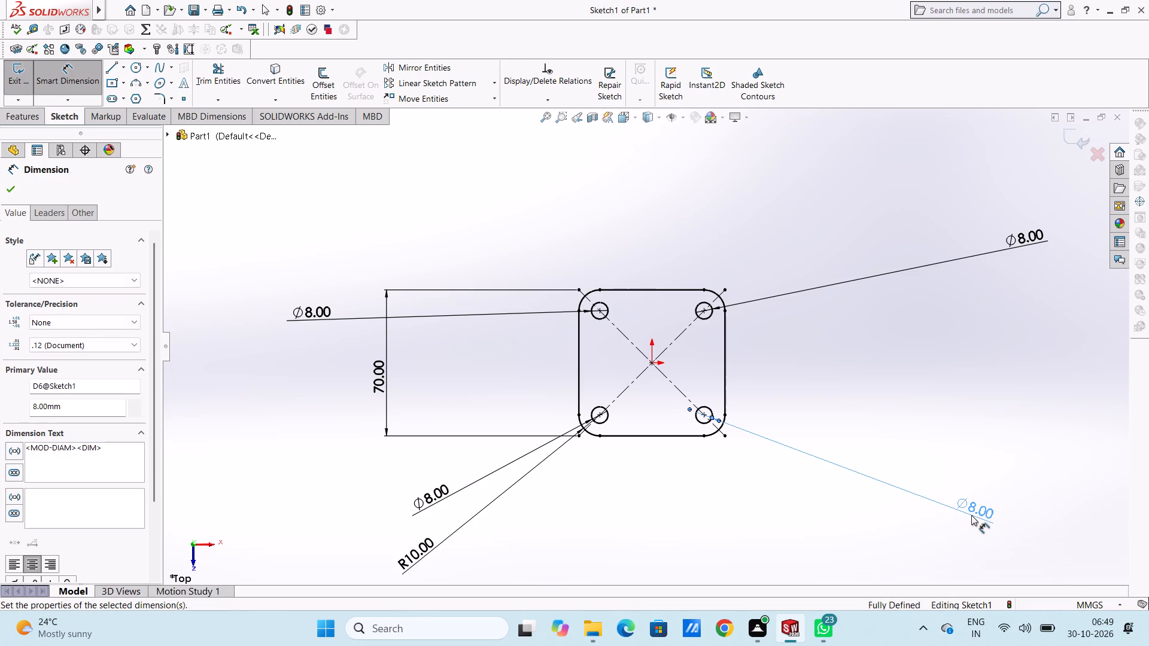
left_click(848, 403)
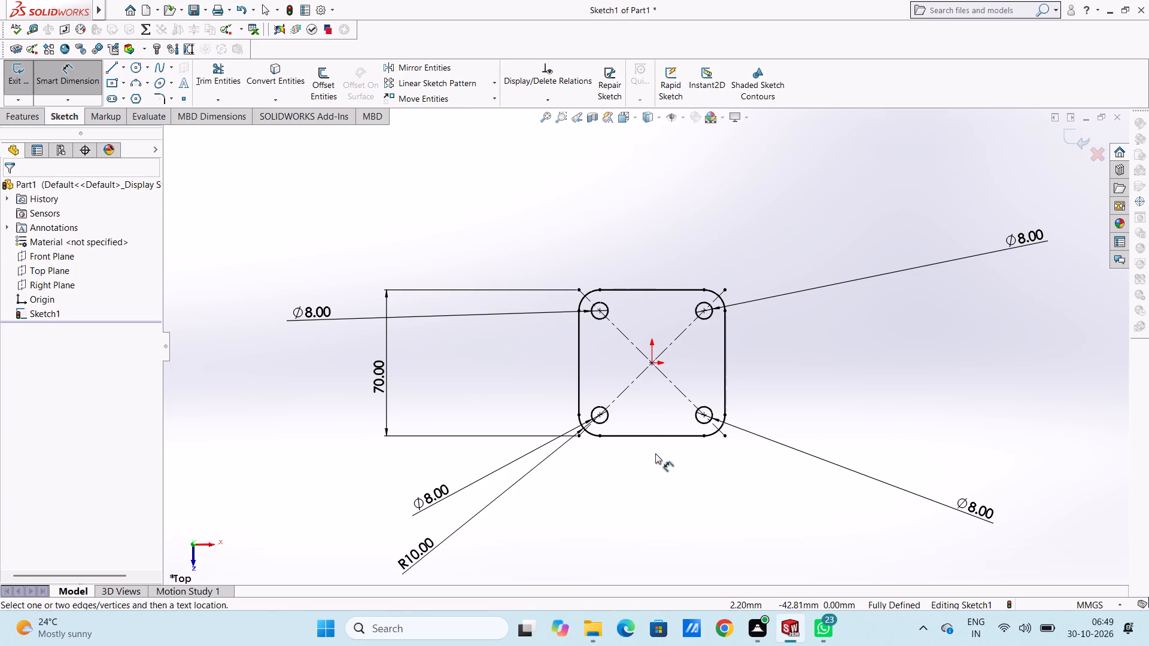
left_click(84, 80)
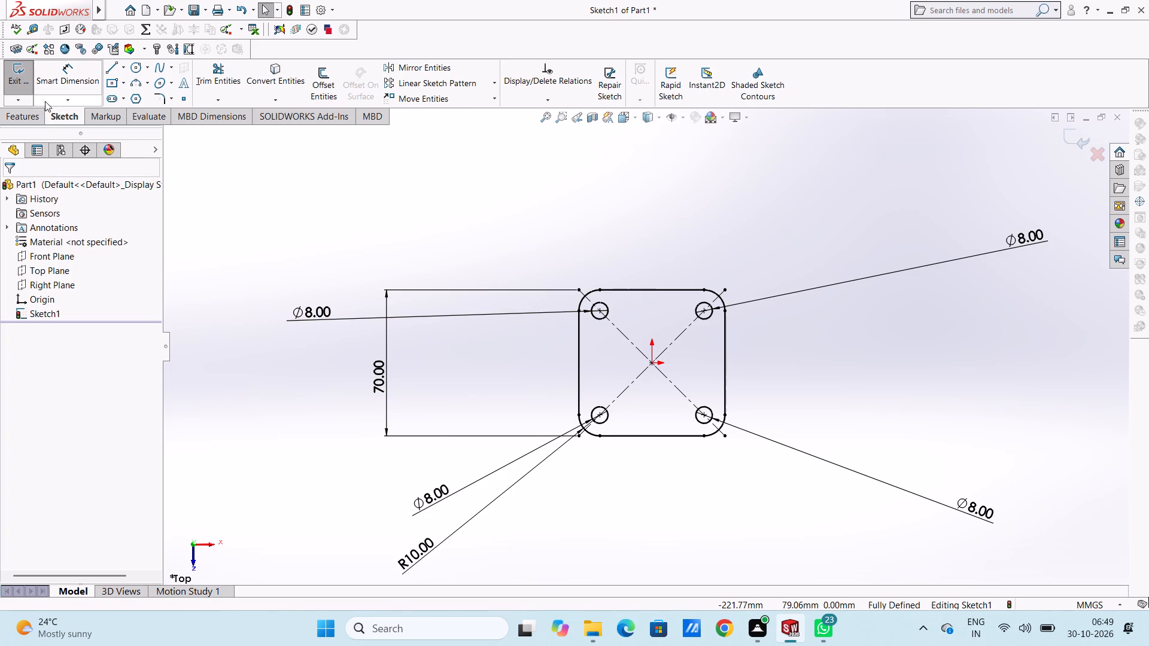
Extrude the rounded square sketch with its four holes as a 6 mm blind boss from the sketch plane.
left_click(33, 114)
left_click(27, 88)
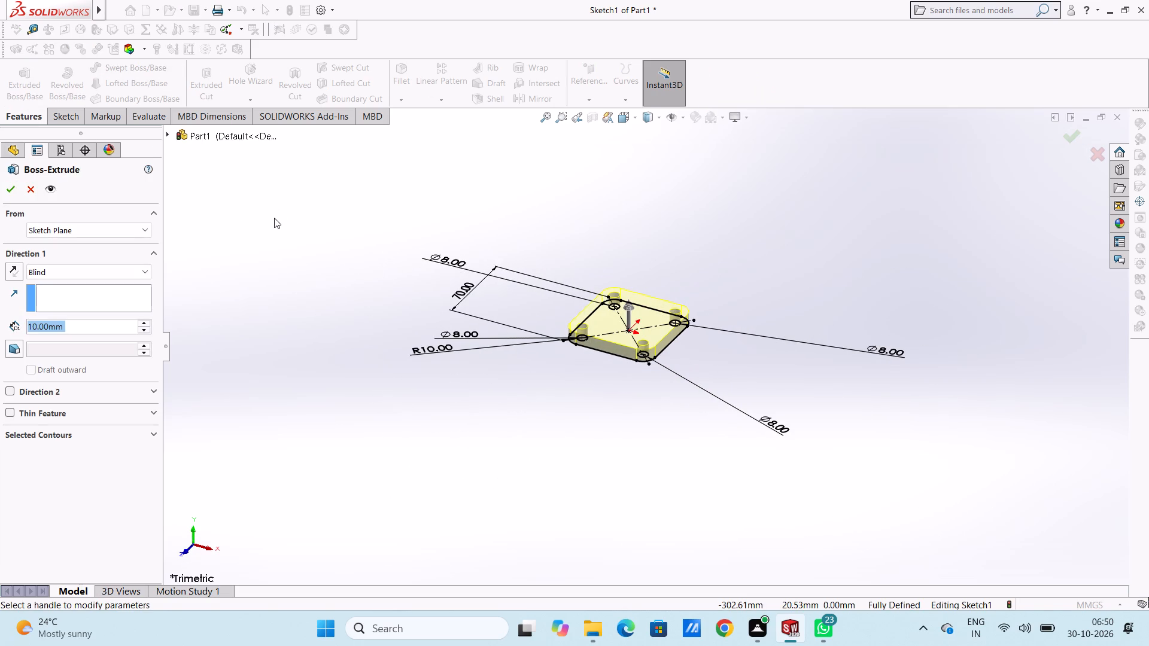
key("6")
key("Return")
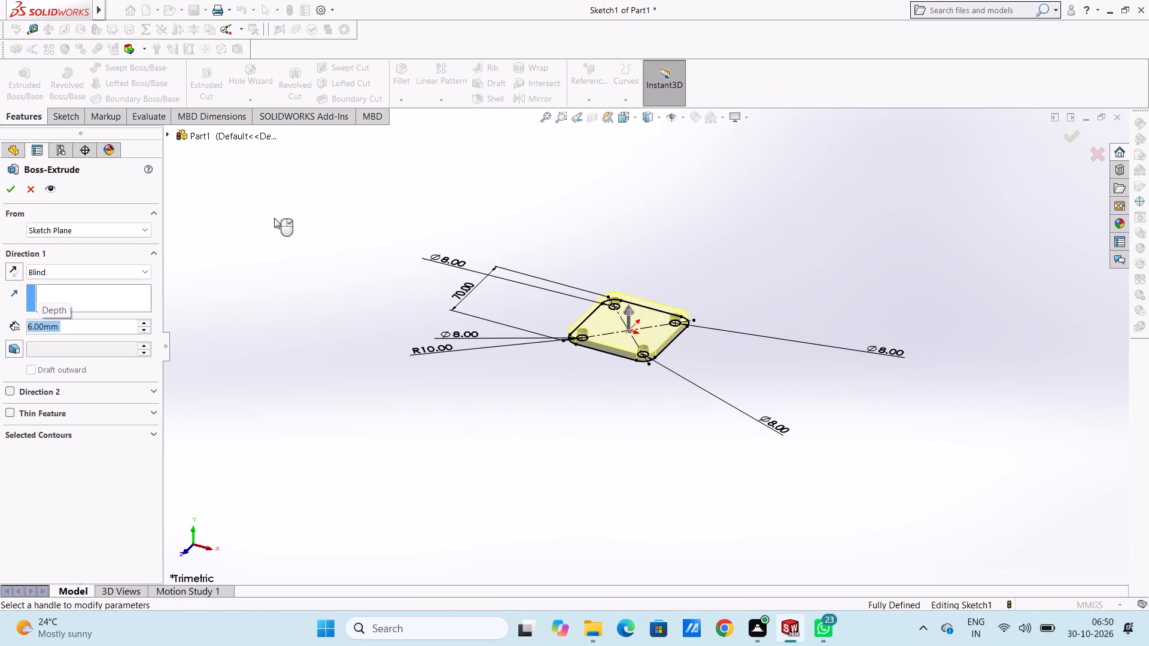
left_click(13, 191)
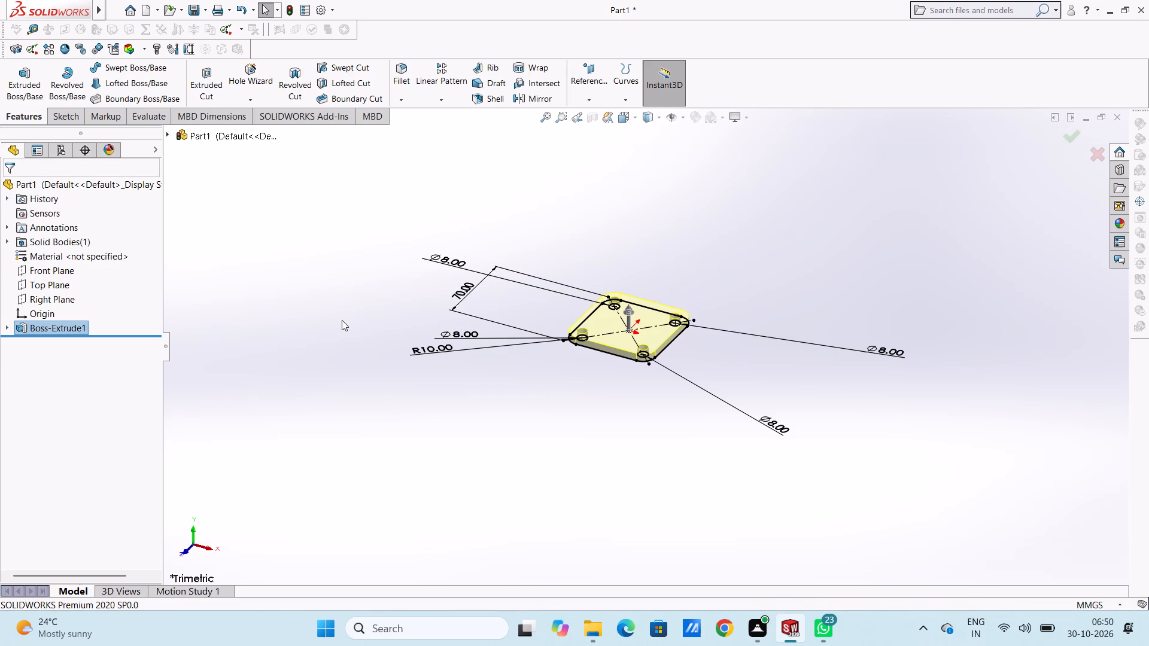
left_click(342, 320)
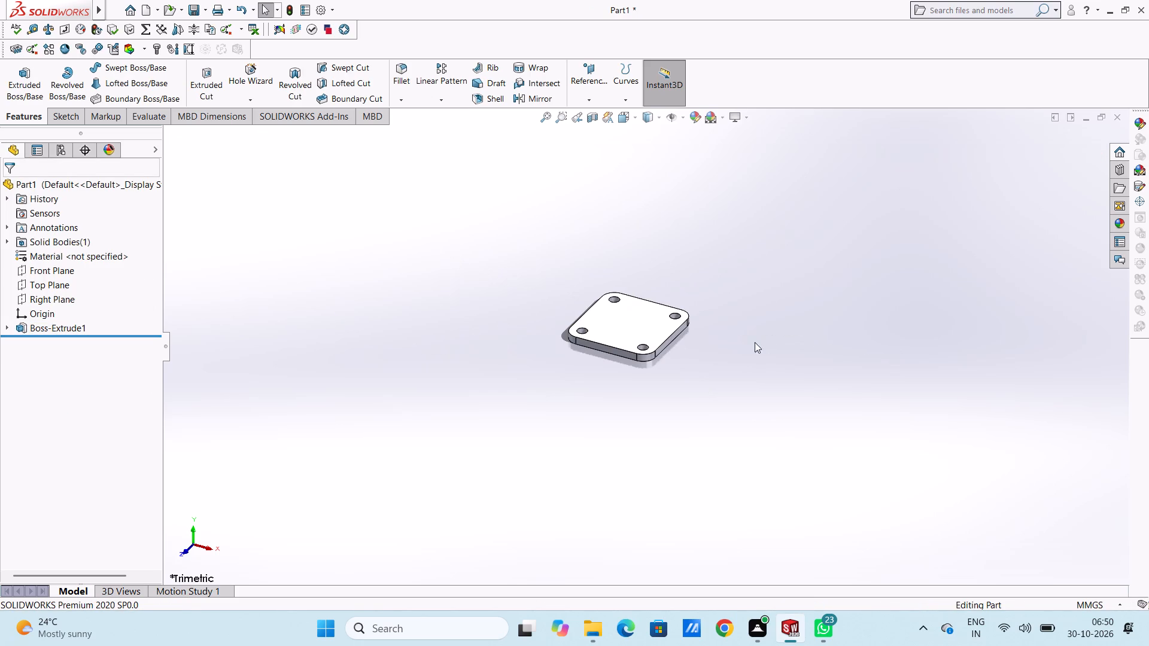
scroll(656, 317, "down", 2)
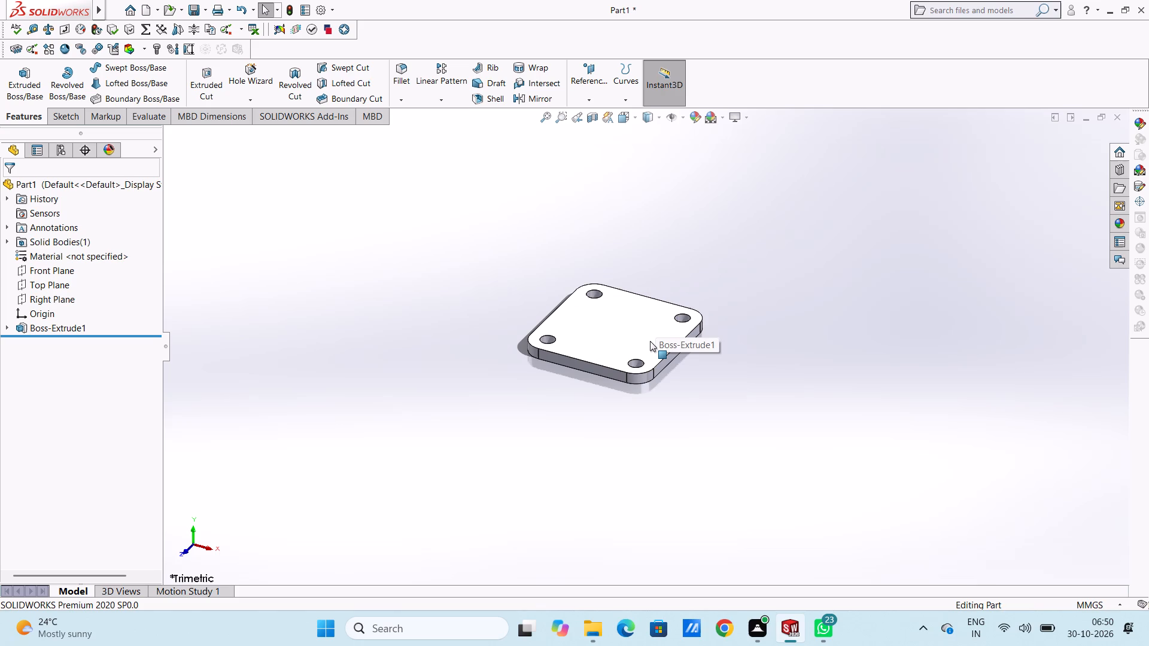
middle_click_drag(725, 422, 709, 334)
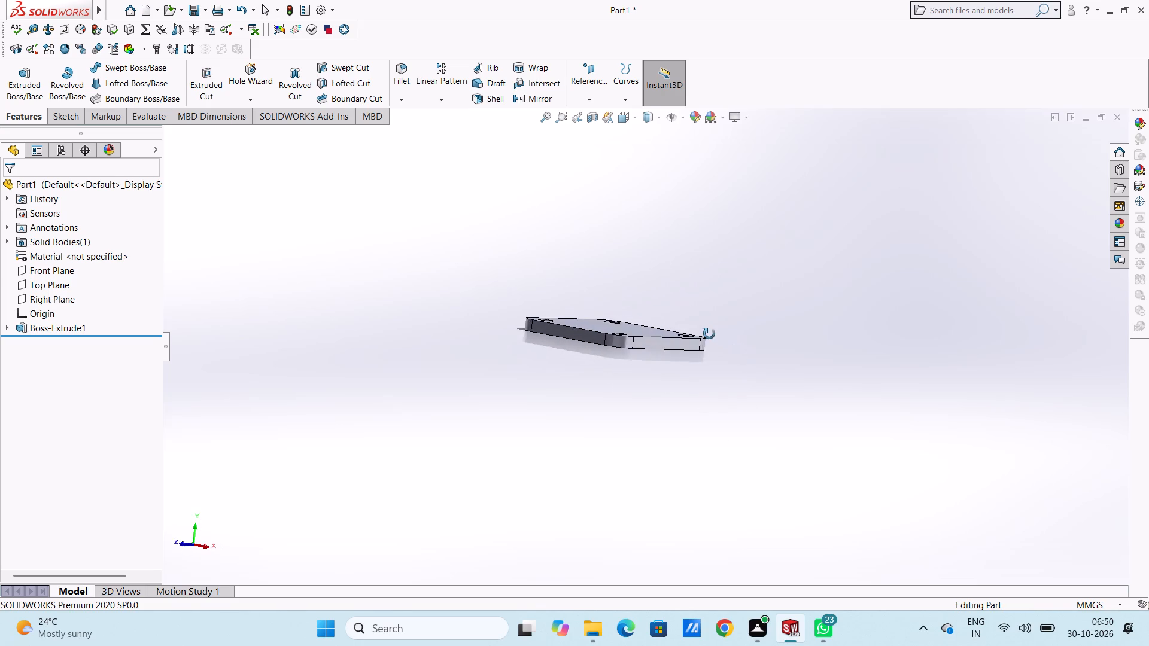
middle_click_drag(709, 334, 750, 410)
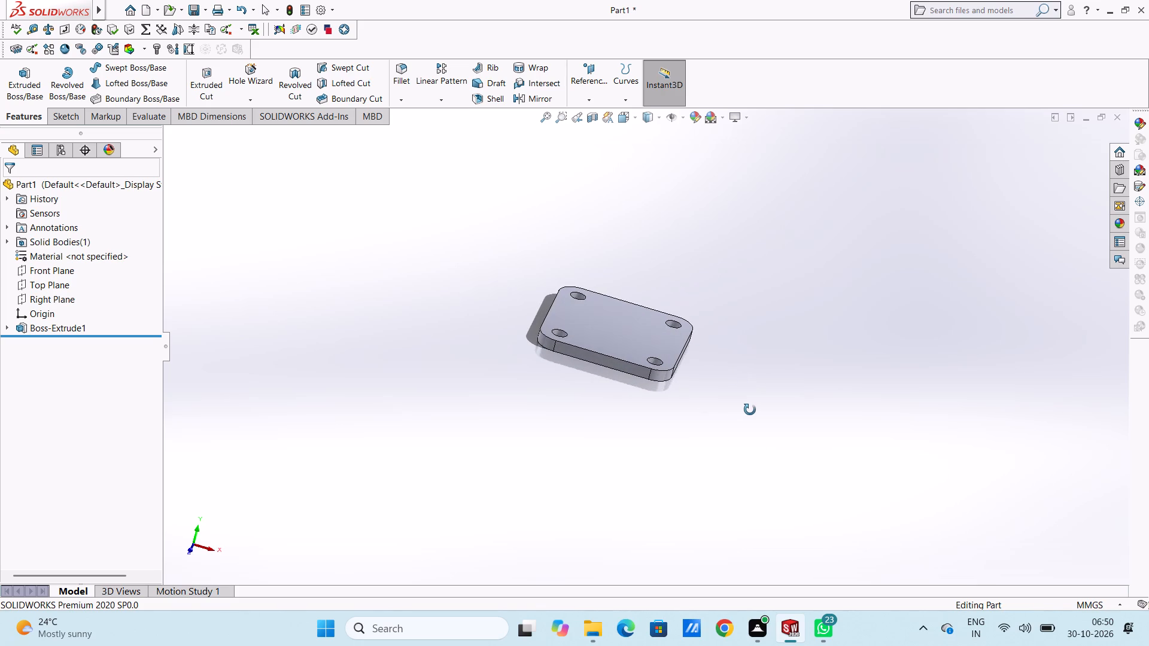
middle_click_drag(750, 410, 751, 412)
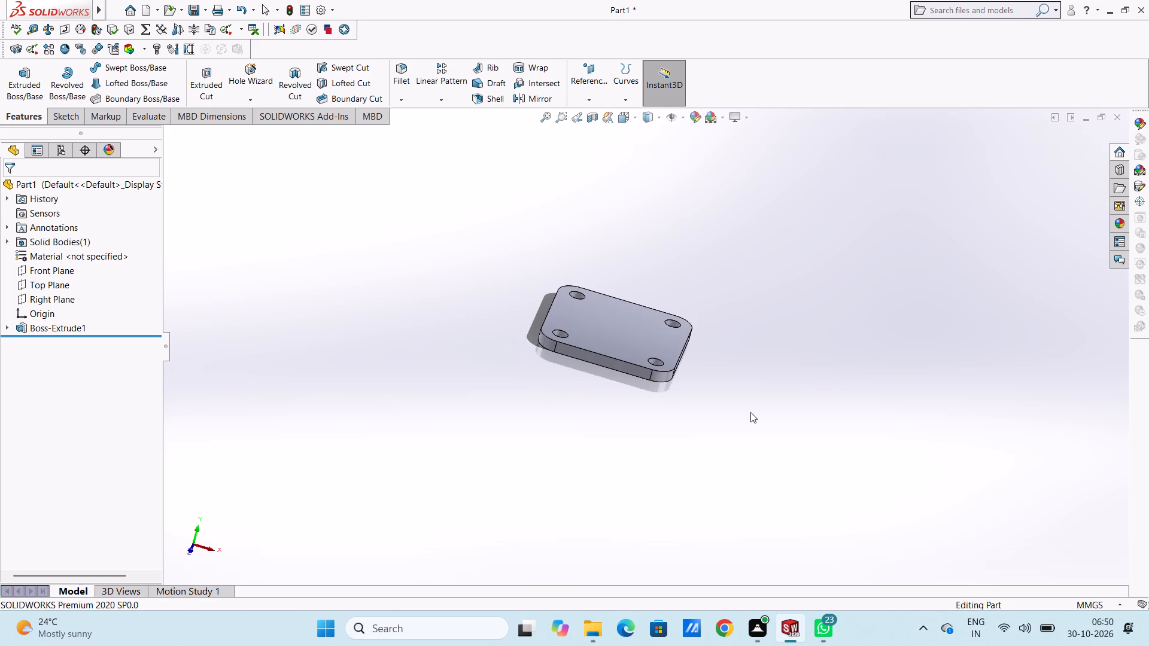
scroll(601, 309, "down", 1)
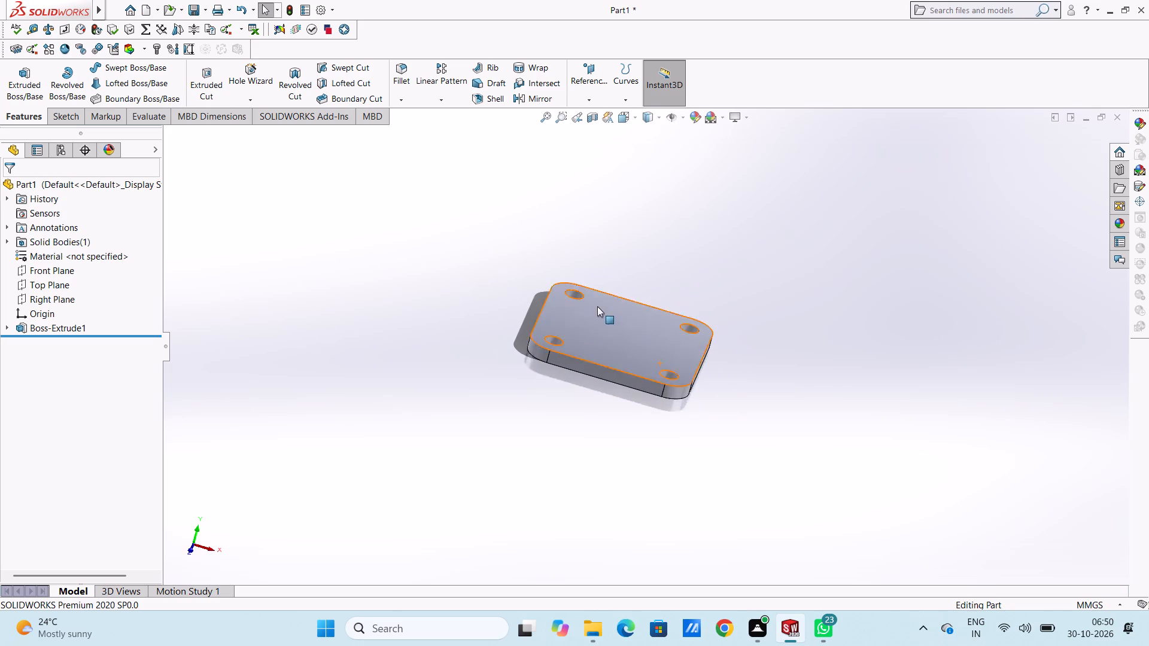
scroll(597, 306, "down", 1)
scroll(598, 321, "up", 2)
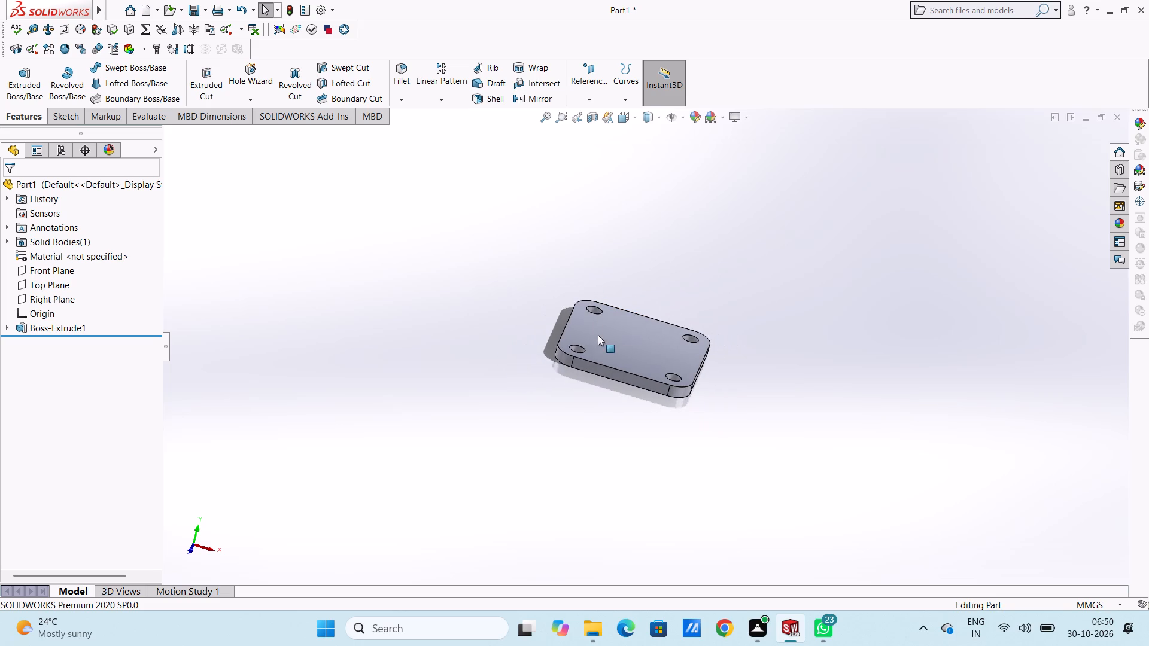
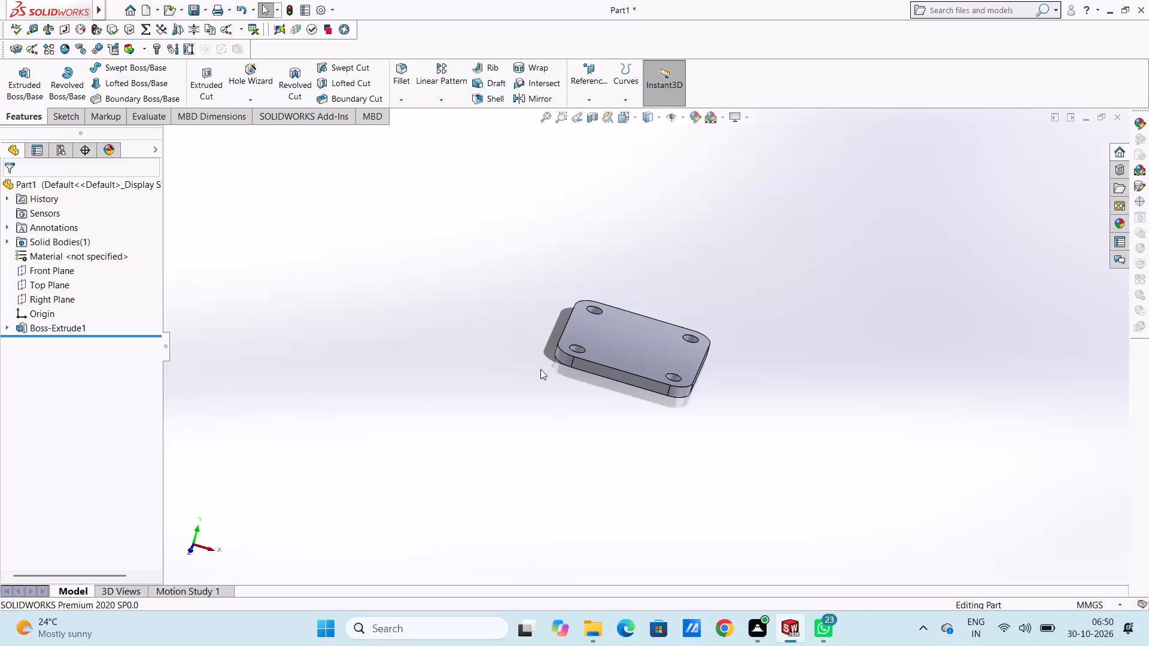
Start a new sketch on the top face of the base plate.
key("ctrl+8")
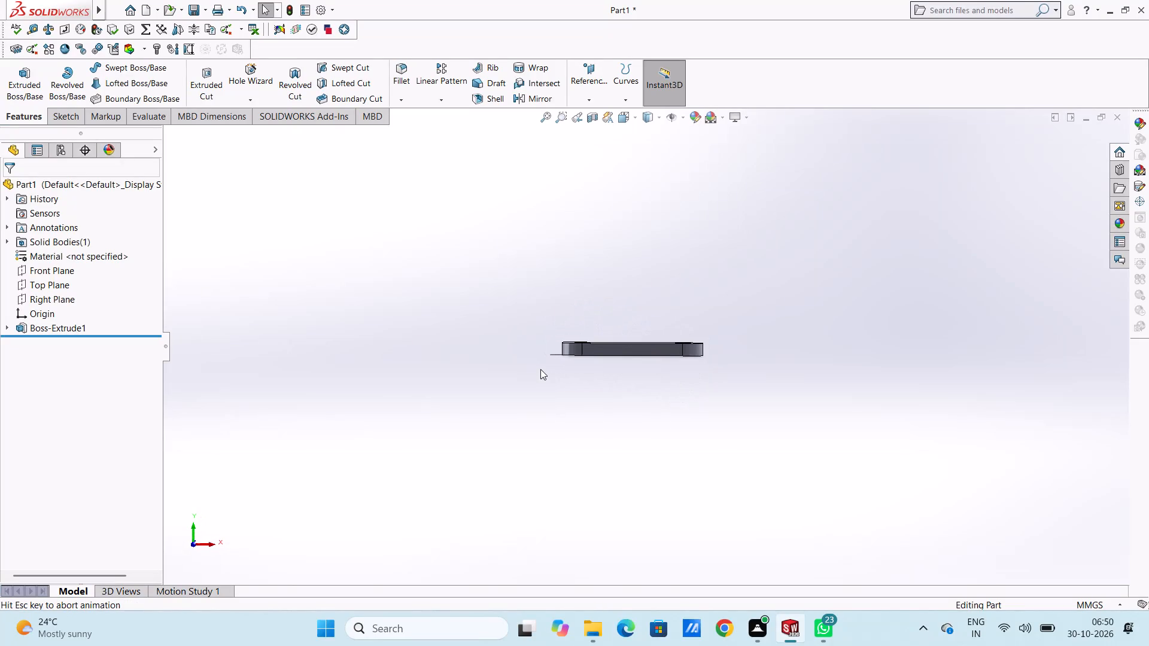
key("ctrl+5")
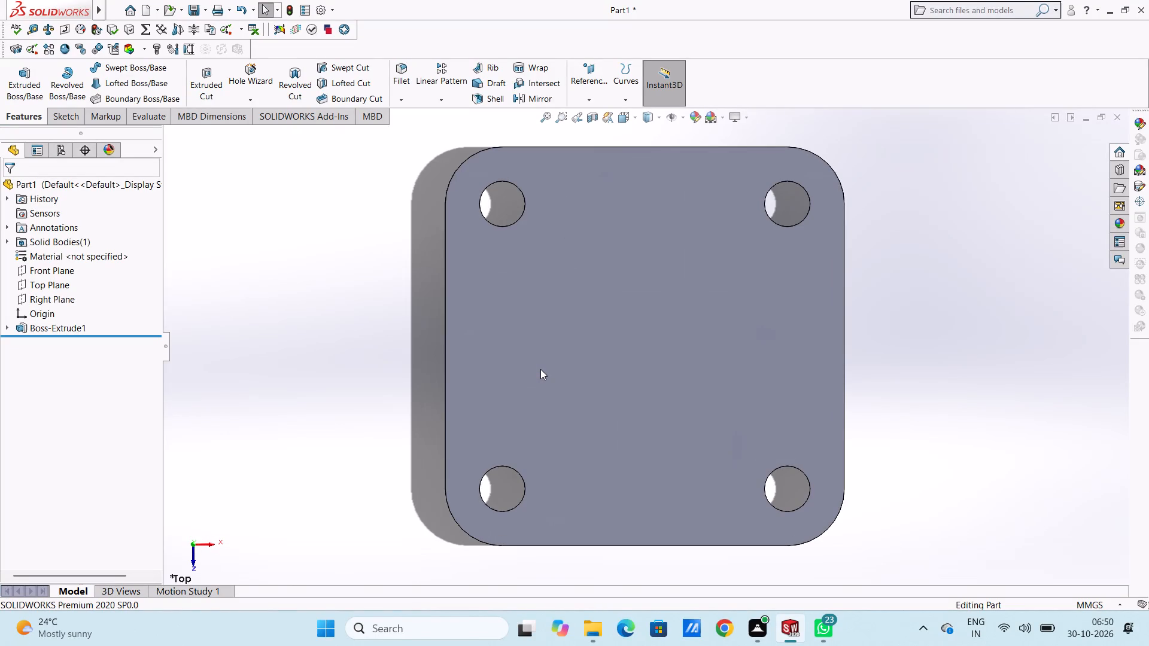
scroll(612, 406, "up", 3)
left_click(628, 335)
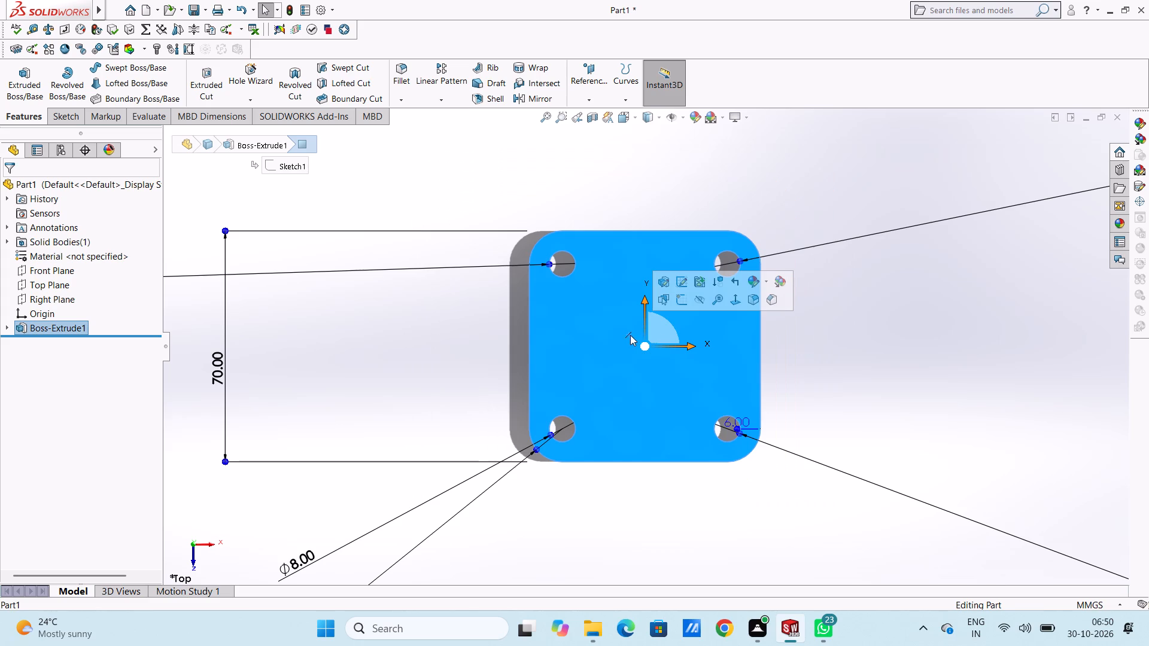
left_click(679, 303)
left_click(624, 193)
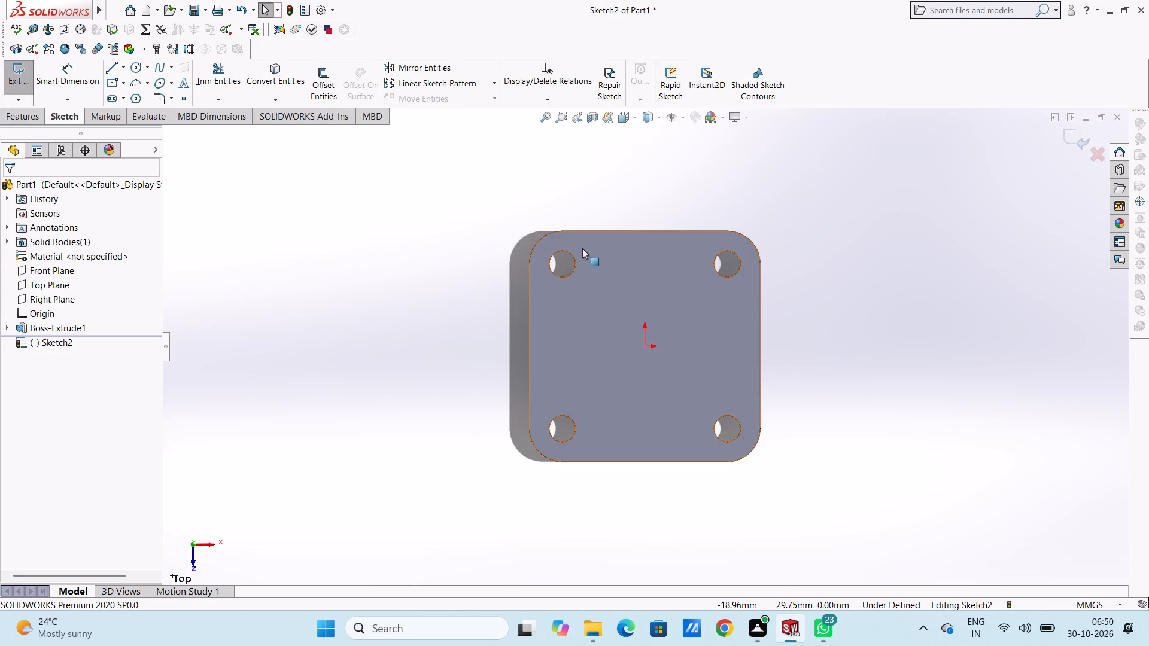
Sketch a circle of about 8 mm radius concentric with each of the plate's four corner holes.
left_click(134, 71)
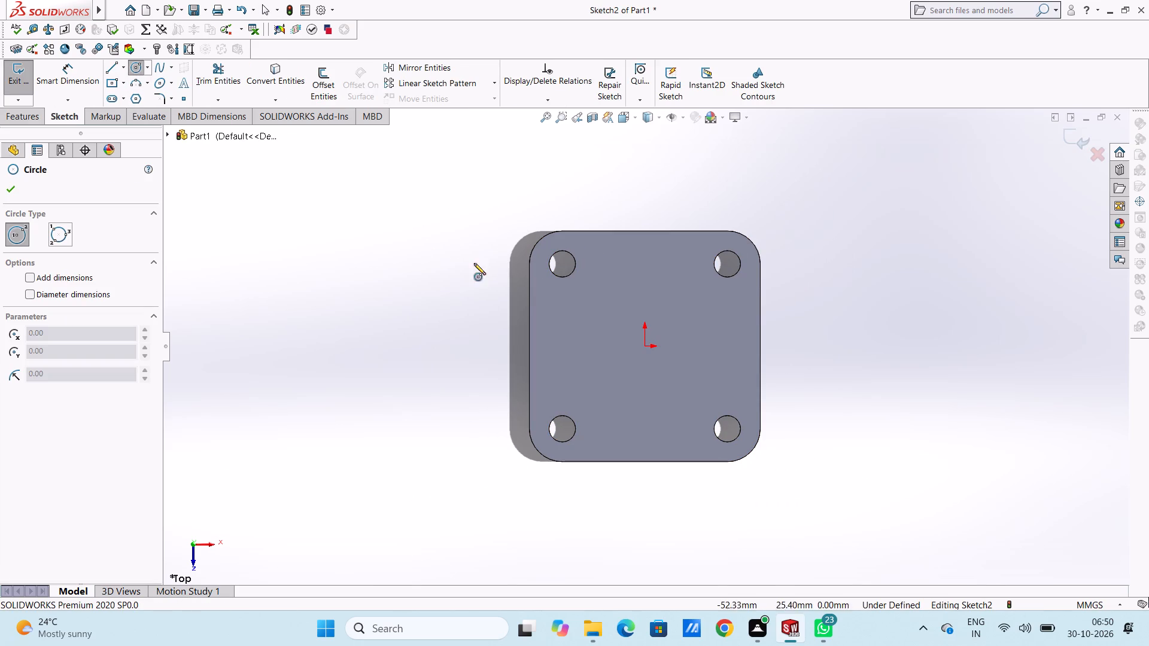
left_click(561, 263)
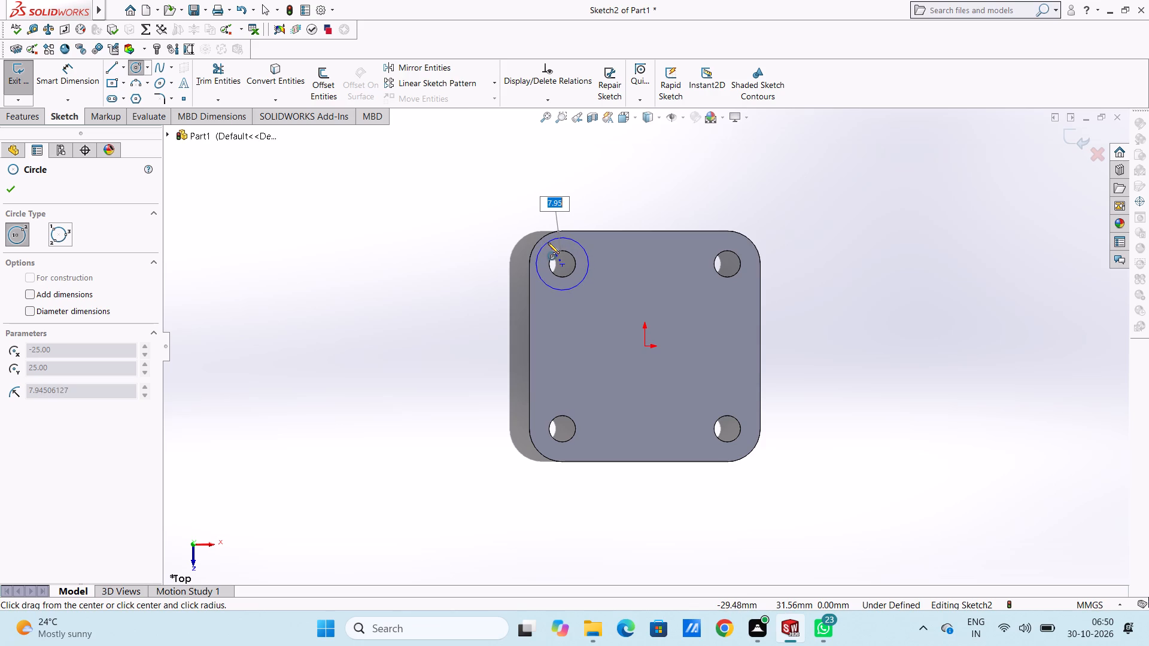
left_click(548, 243)
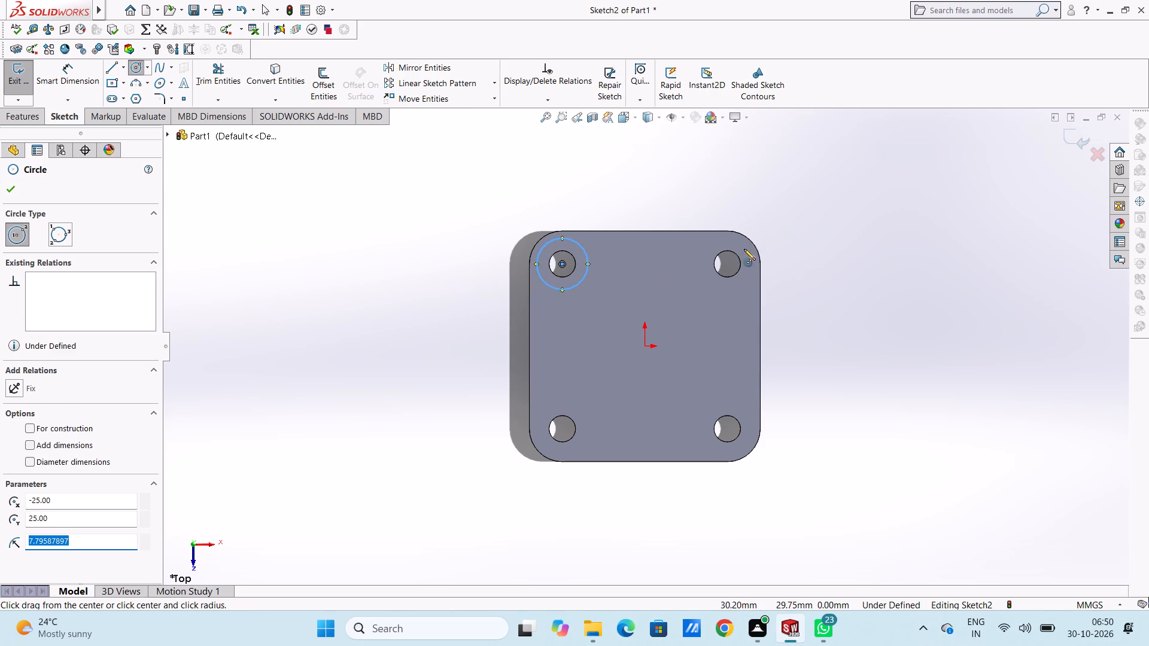
left_click(728, 263)
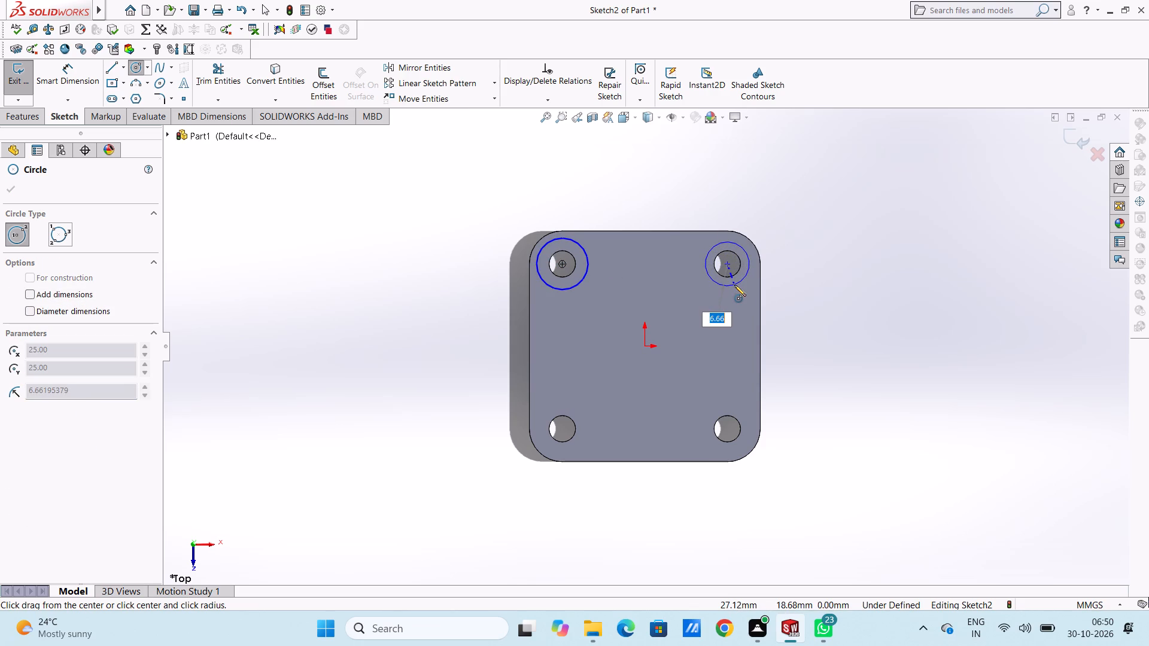
left_click(735, 288)
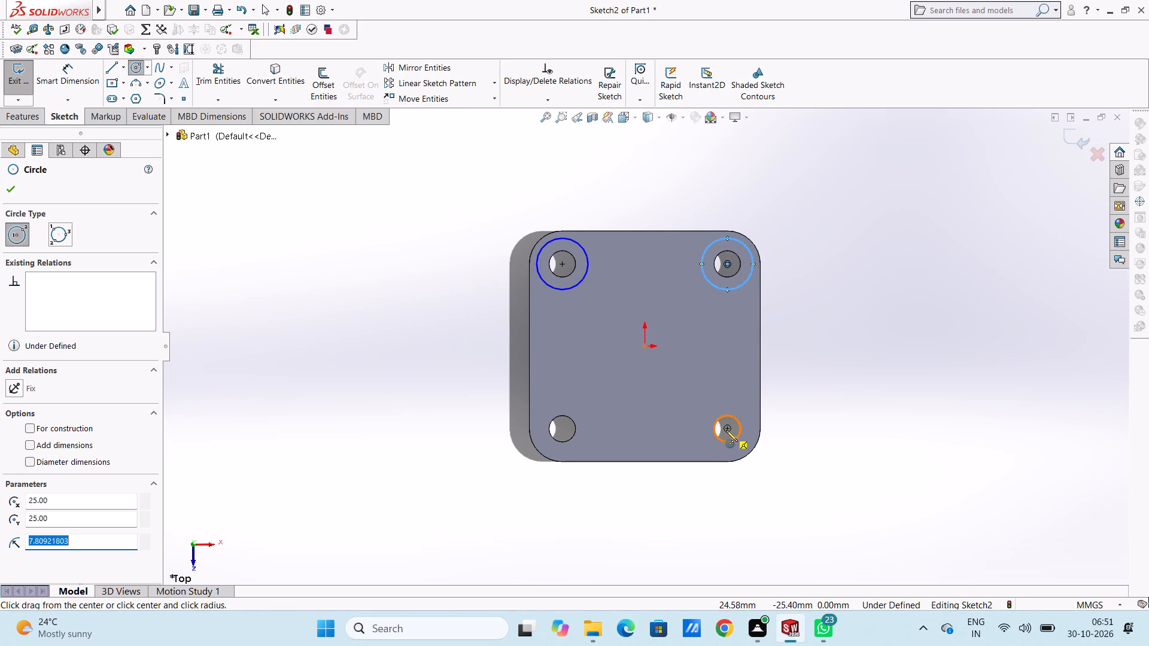
left_click(726, 430)
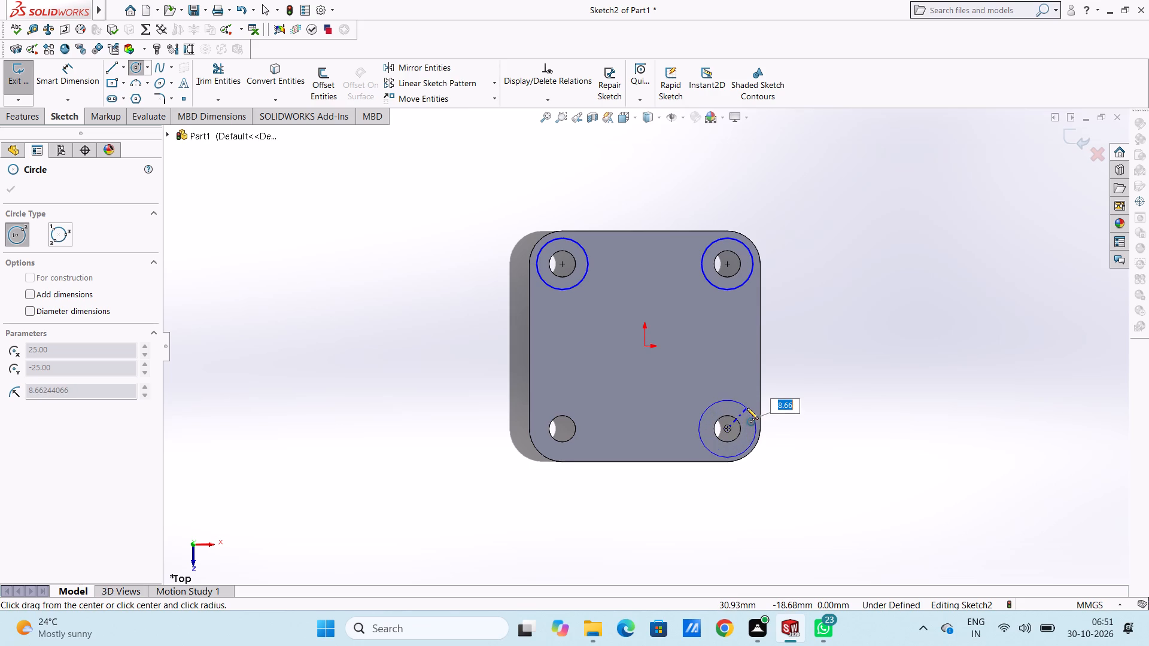
left_click(749, 413)
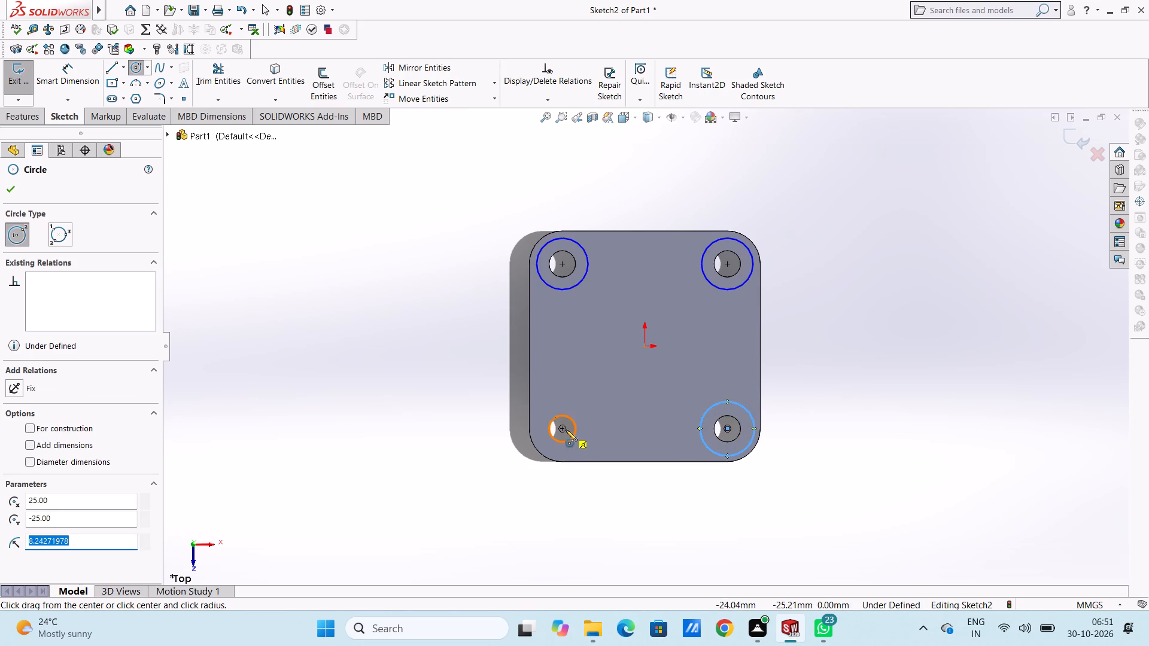
left_click(561, 428)
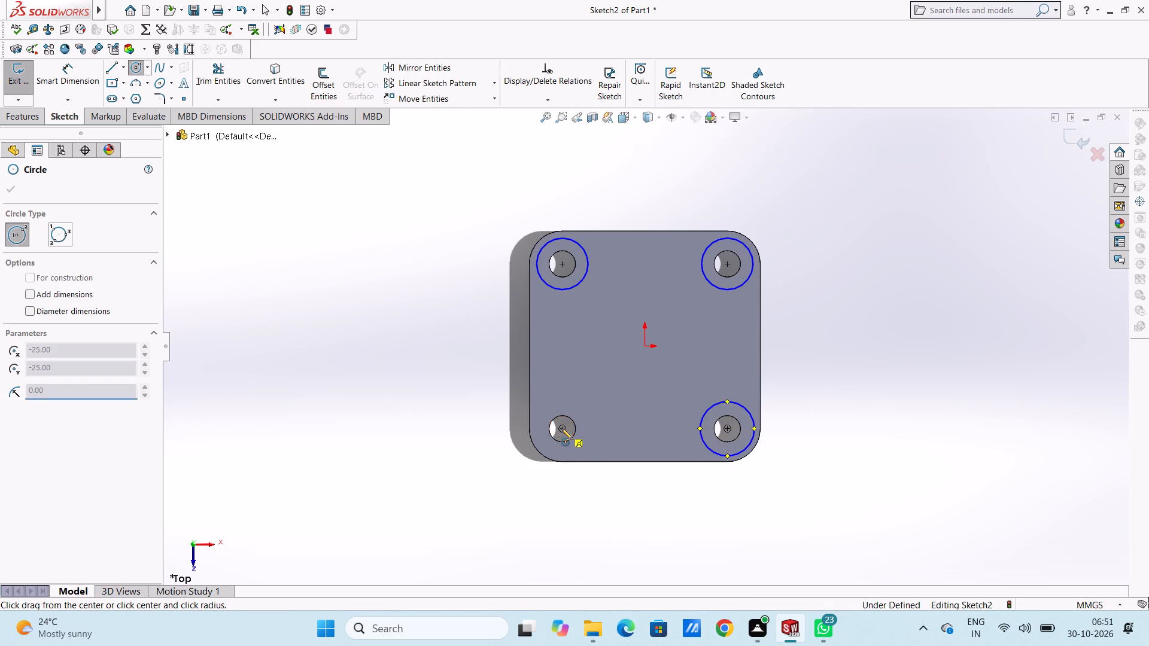
left_click(583, 444)
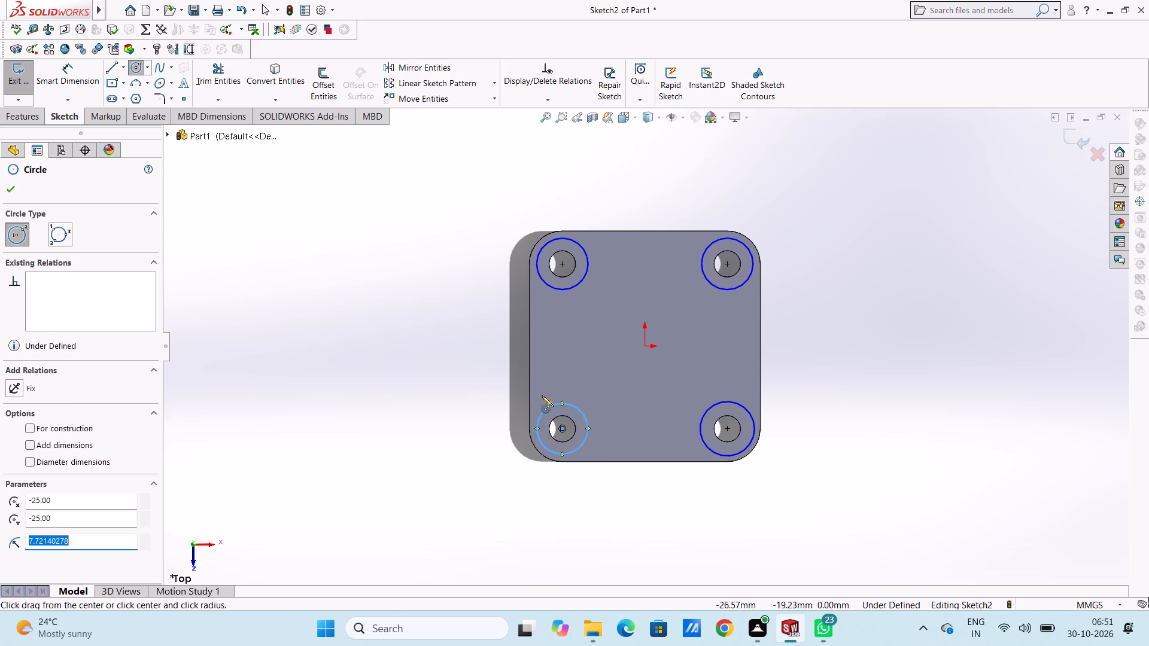
left_click(13, 188)
left_click(281, 259)
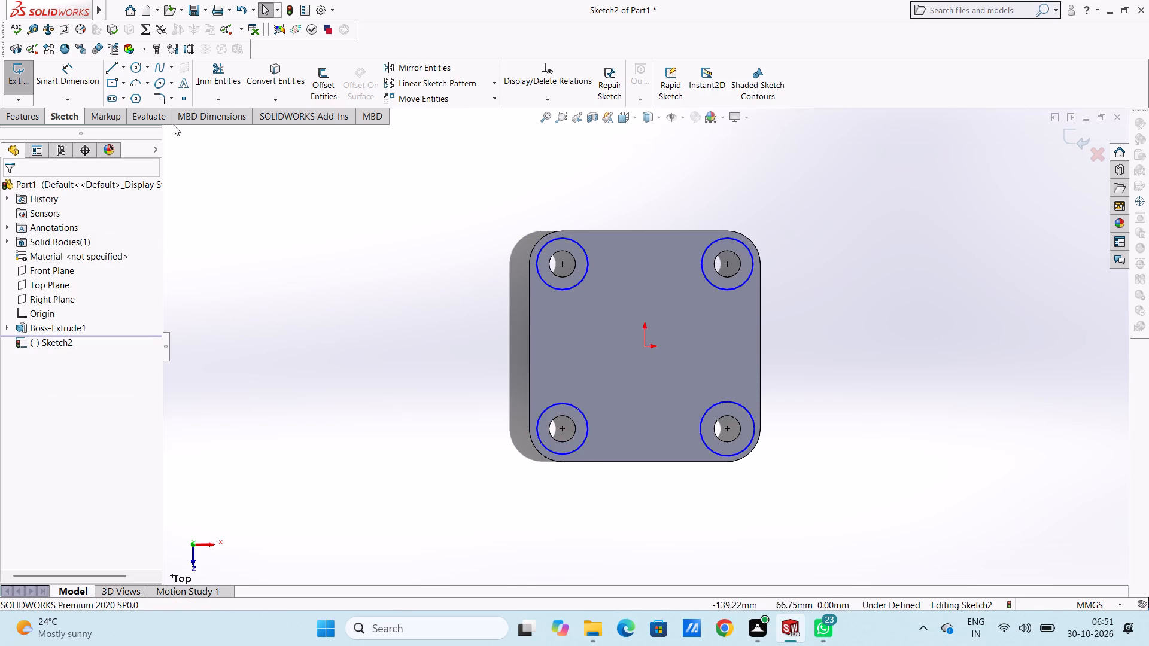
Dimension the upper-left circle at 15 mm diameter, placing the dimension outside the plate's left side.
left_click(87, 79)
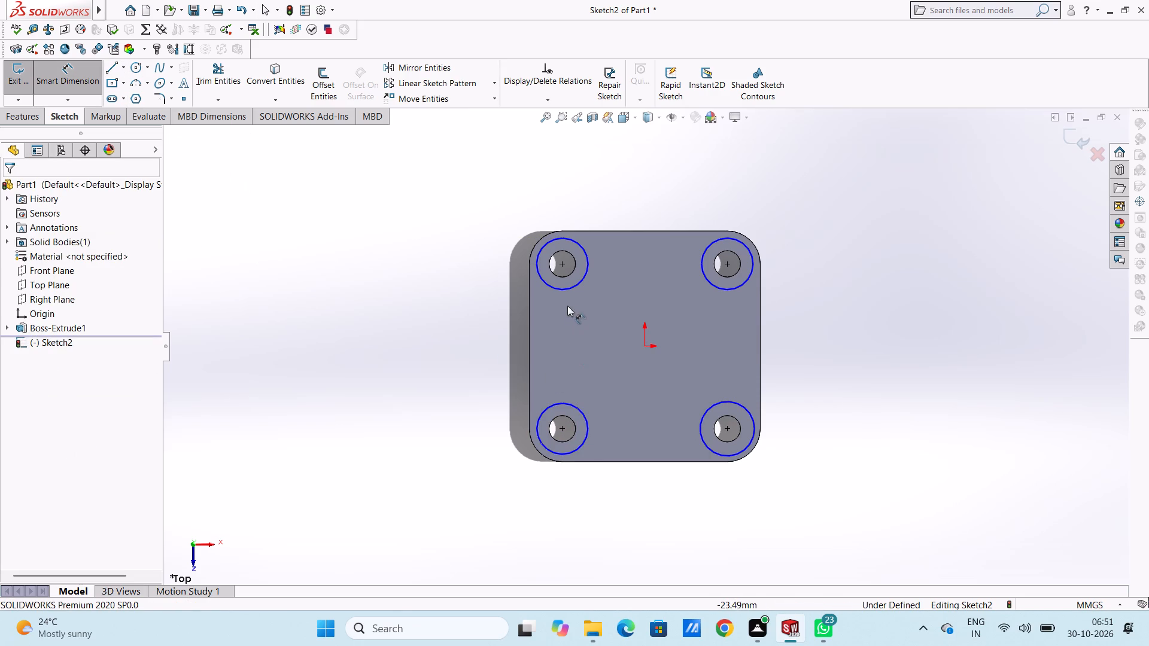
left_click(561, 288)
left_click(290, 383)
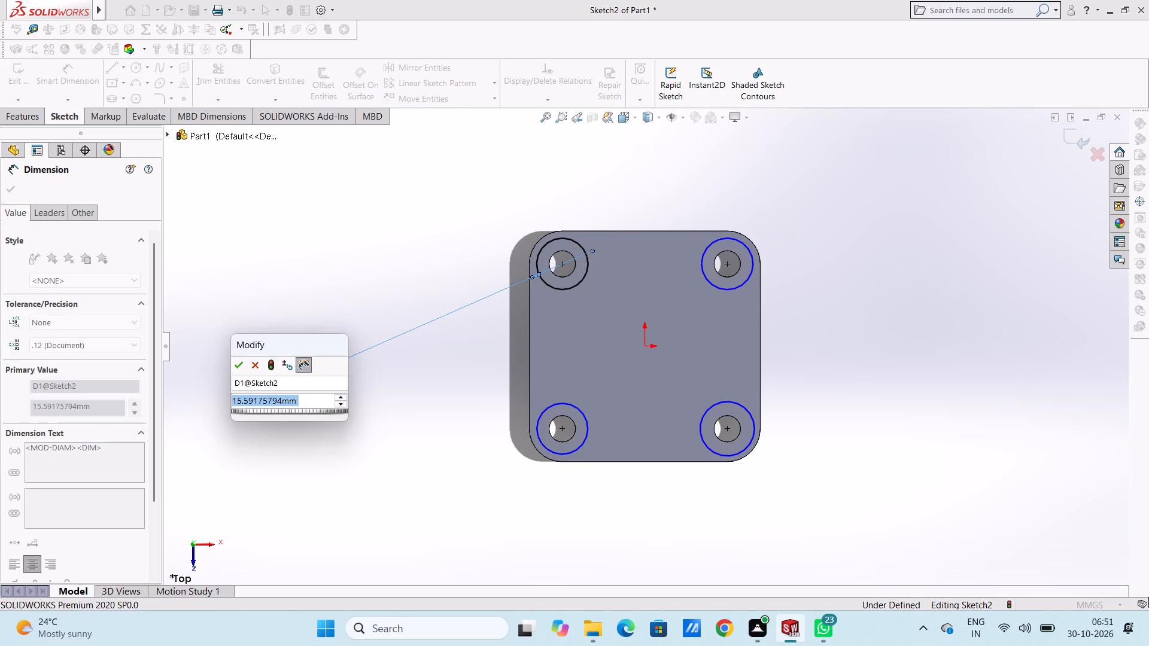
type("15")
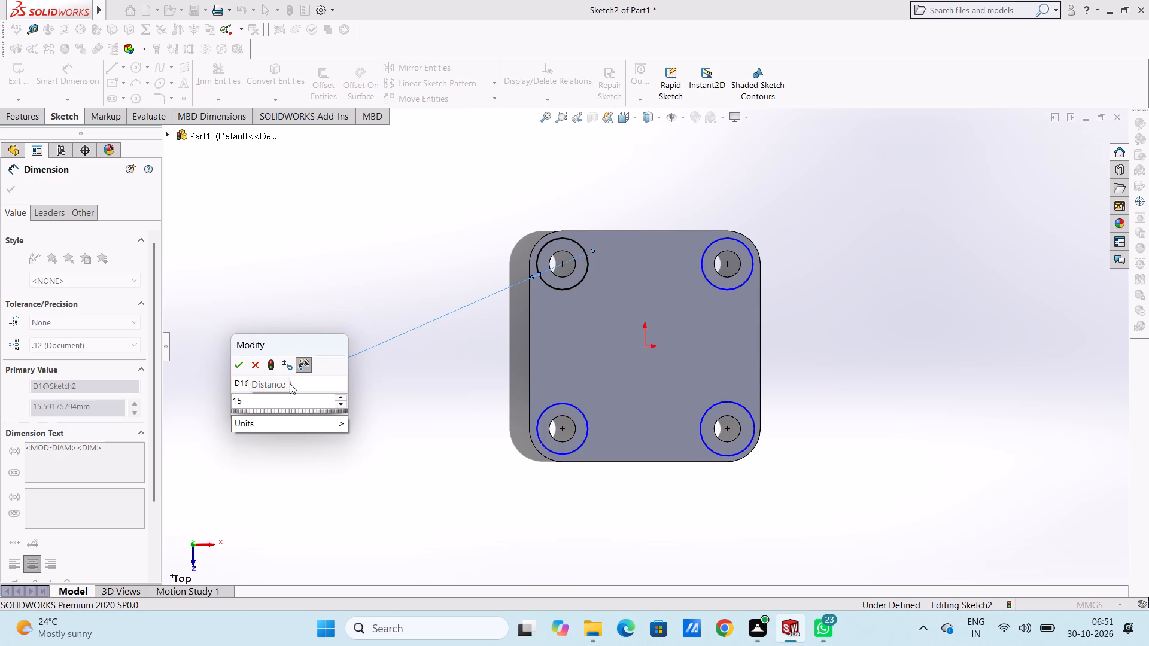
key("Return")
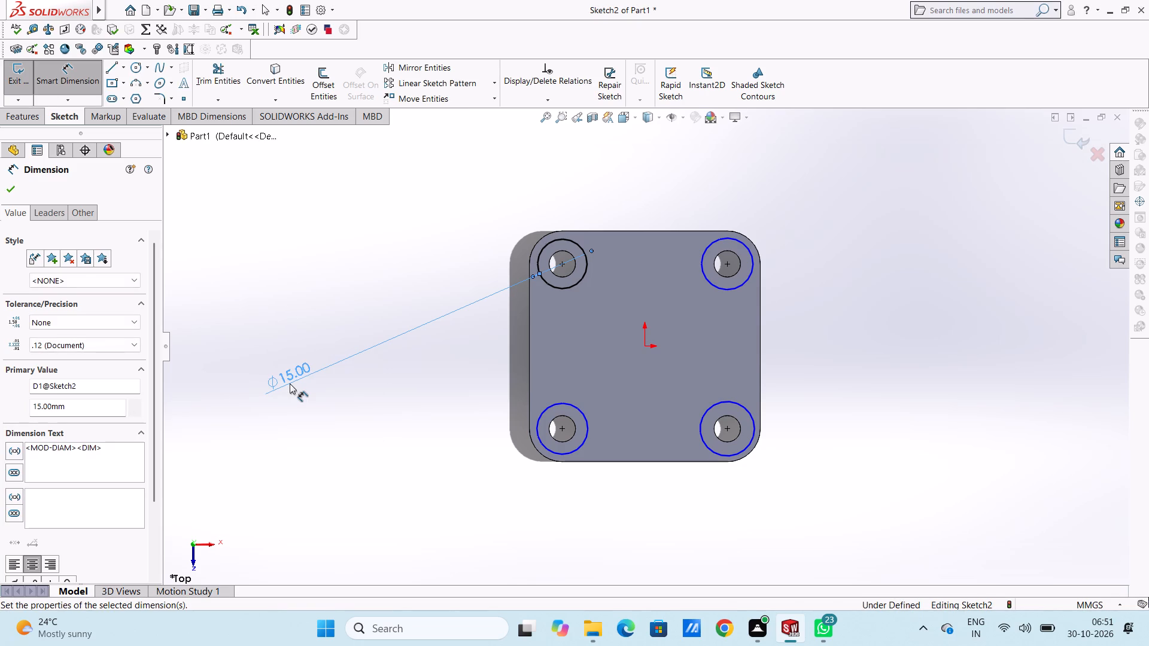
left_click(319, 400)
Dimension the lower-left circle at 15 mm diameter, placing the dimension beyond the plate's lower-left corner.
left_click(557, 452)
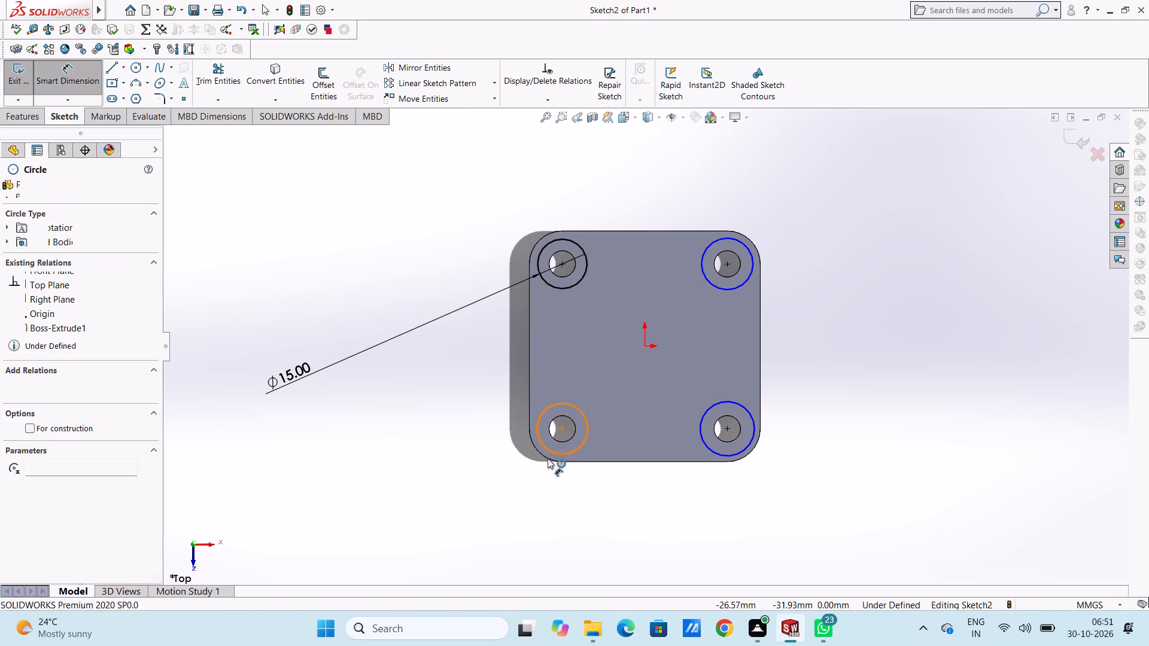
left_click(333, 528)
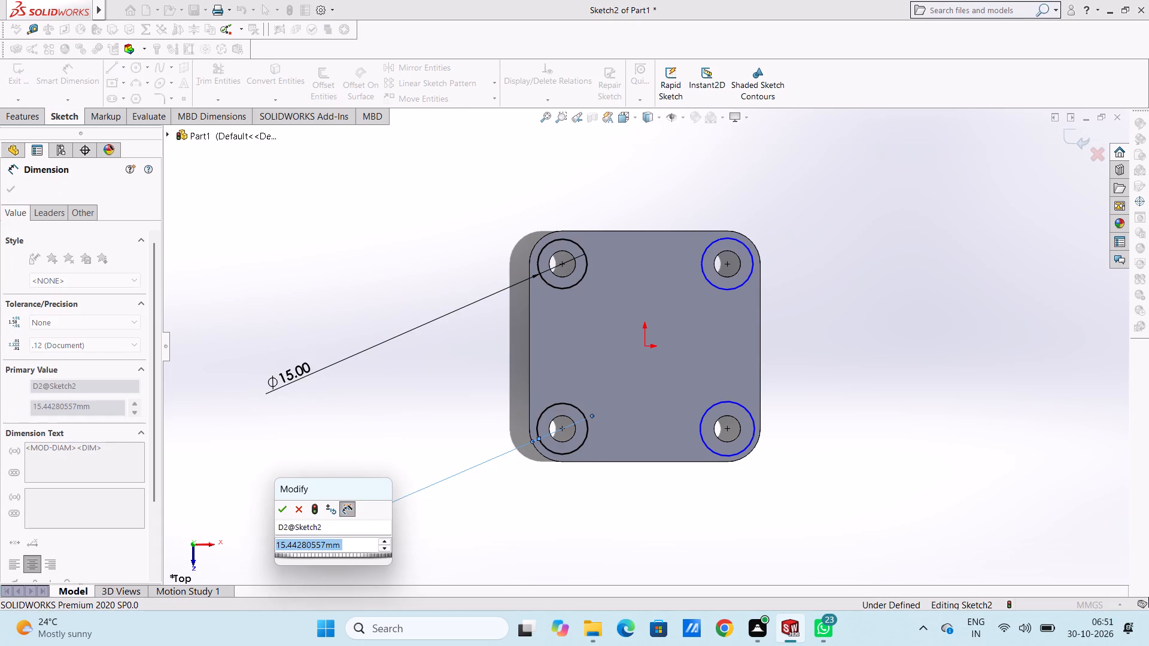
key("1")
key("5")
key("Return")
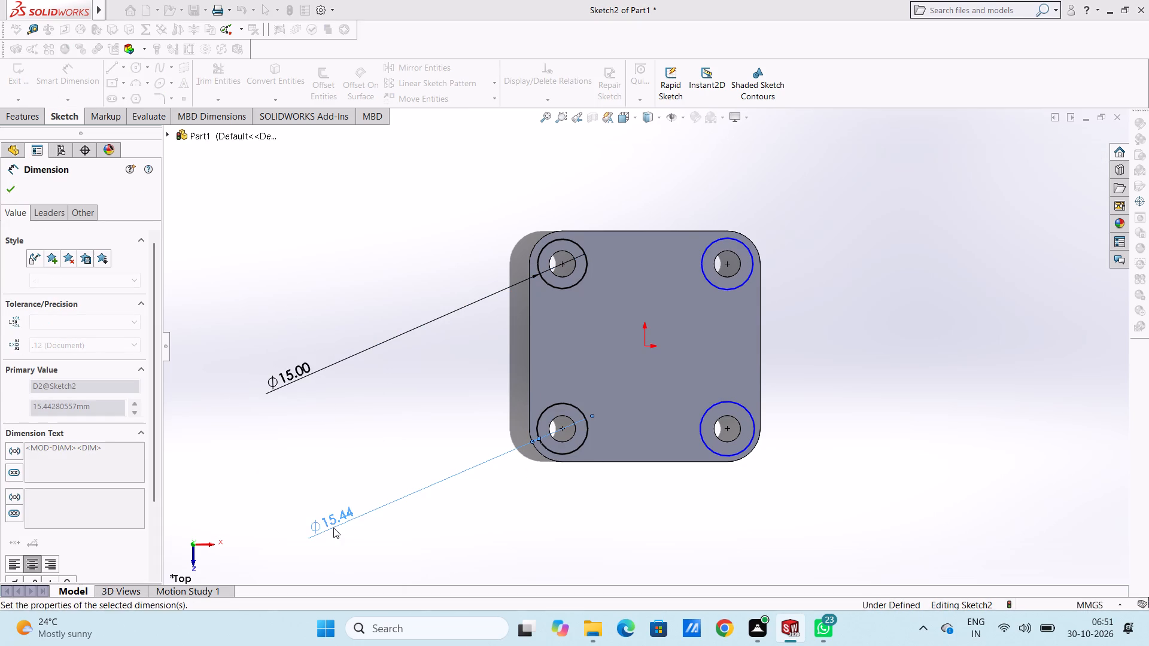
left_click(394, 413)
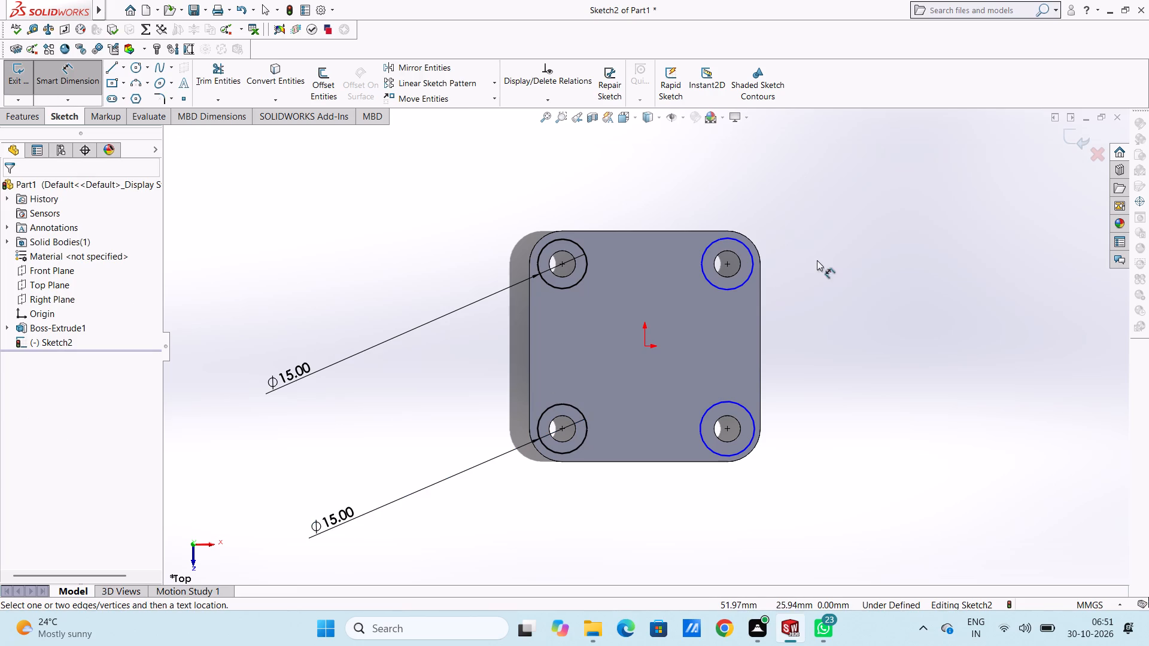
Dimension the upper-right circle at 15 mm diameter, placing the dimension outside the plate's right side.
left_click(726, 288)
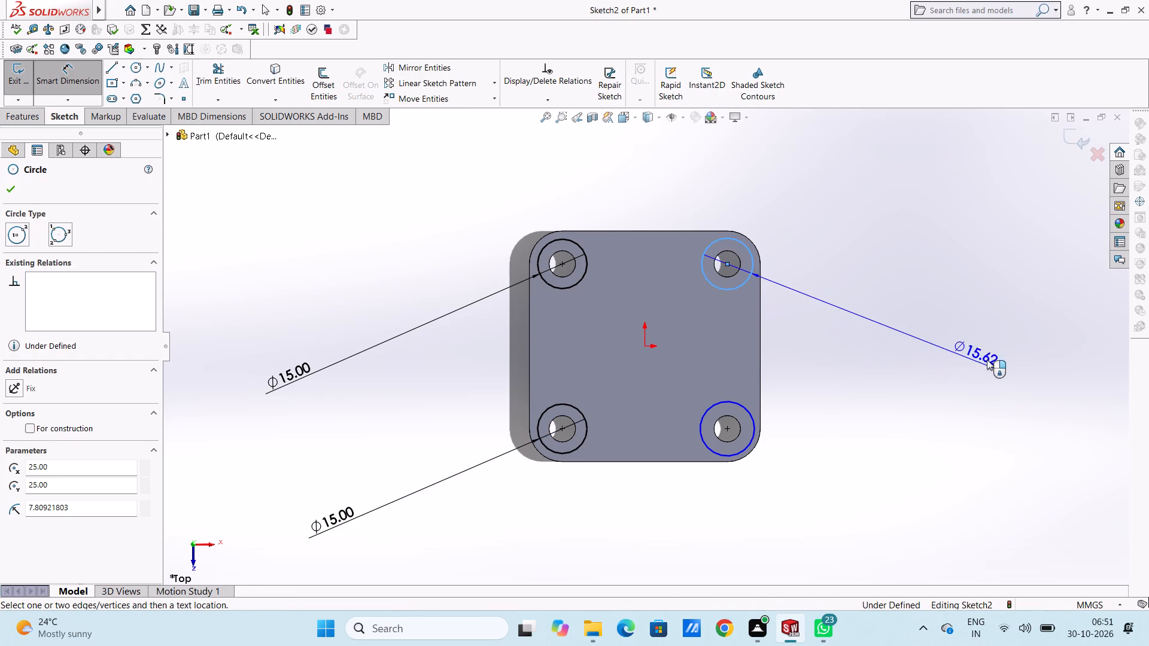
left_click(992, 359)
type("18")
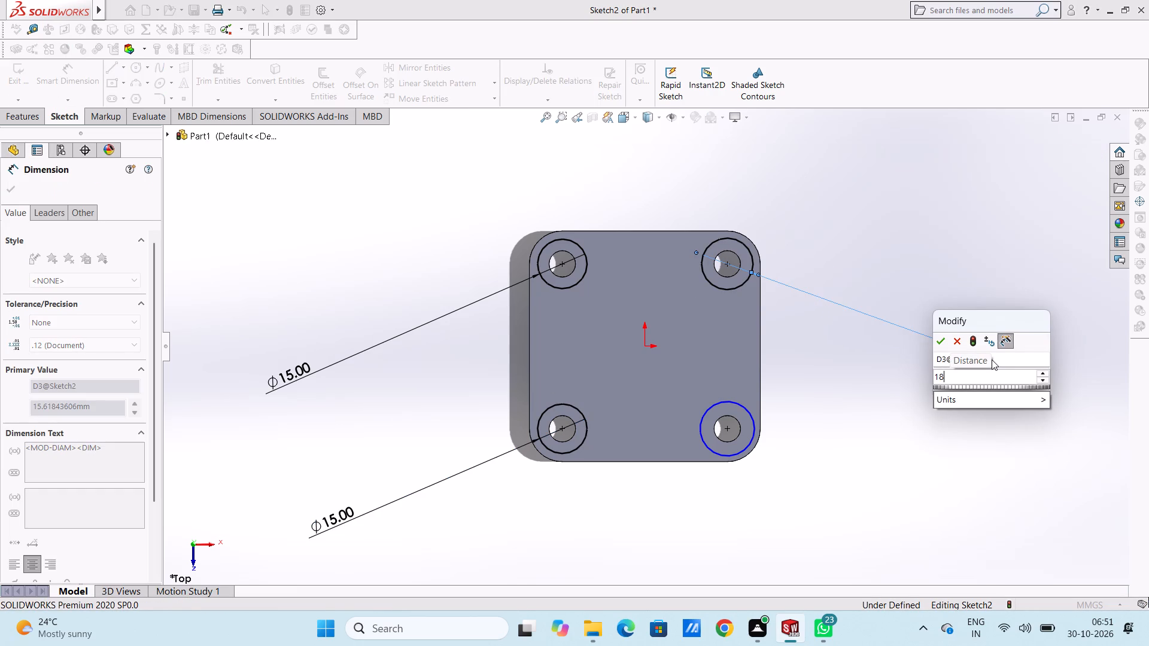
key("BackSpace")
key("5")
key("Return")
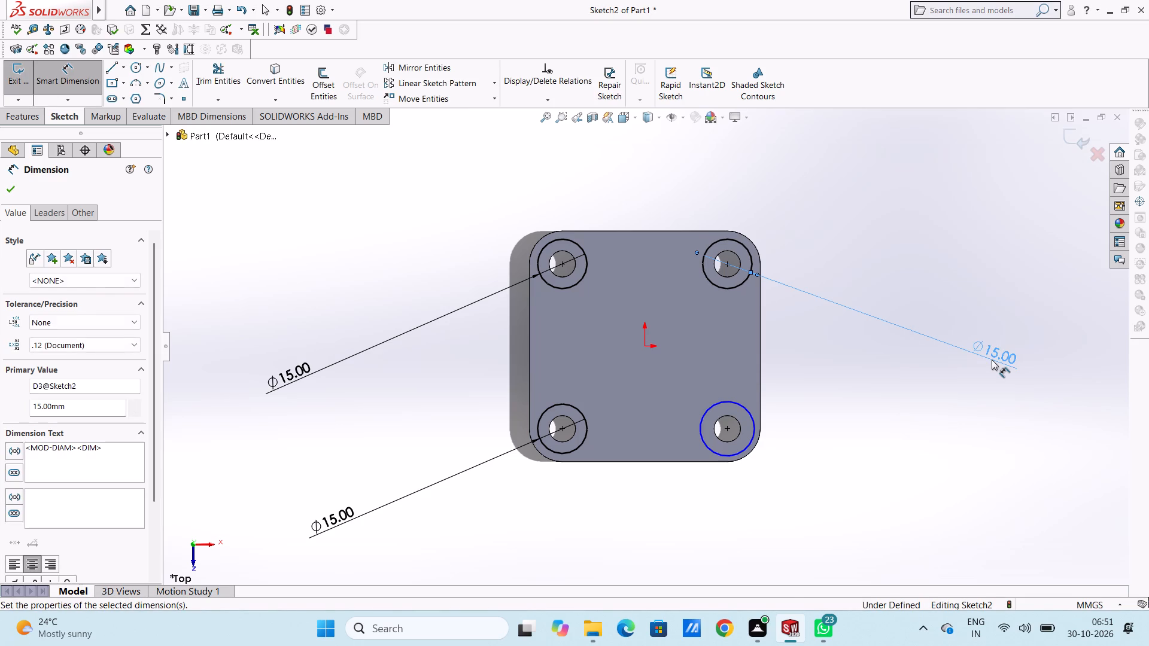
left_click(883, 376)
Dimension the lower-right circle at 15 mm diameter, placing it beyond the plate's lower-right corner, and finish dimensioning.
left_click(747, 448)
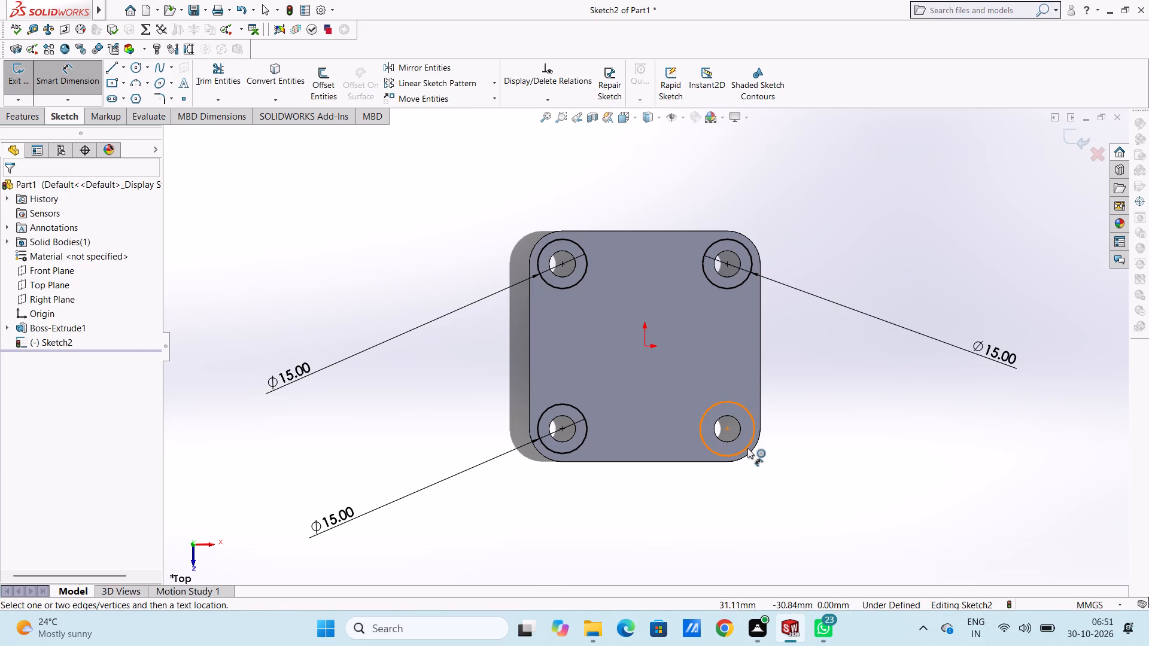
left_click(982, 527)
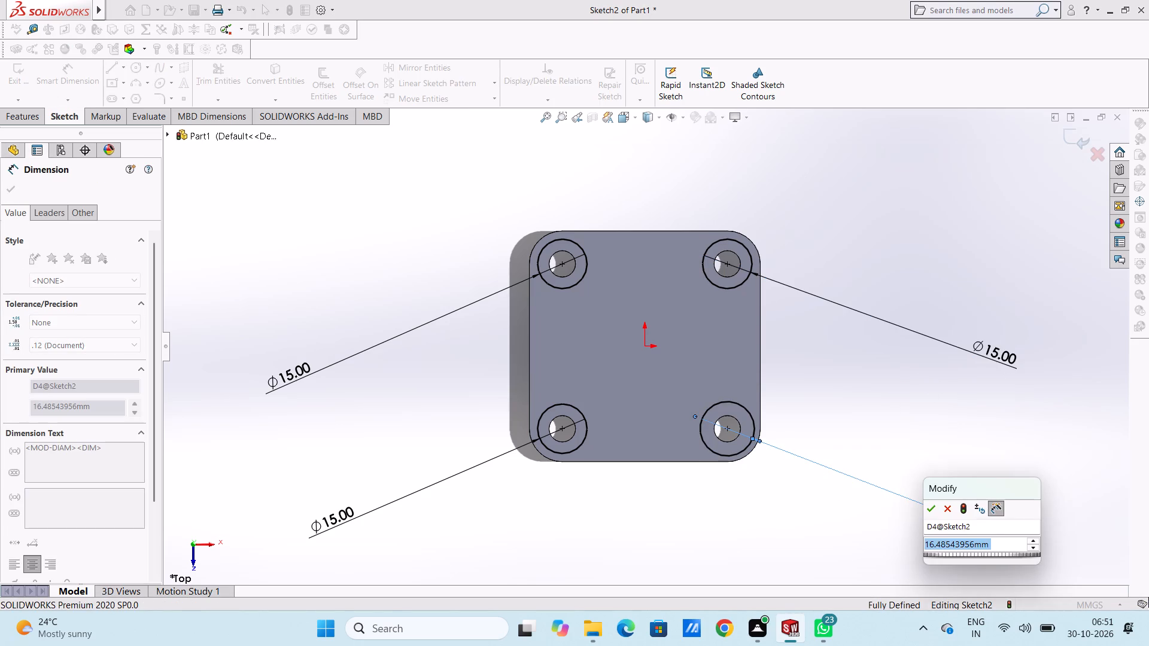
type("15")
key("Return")
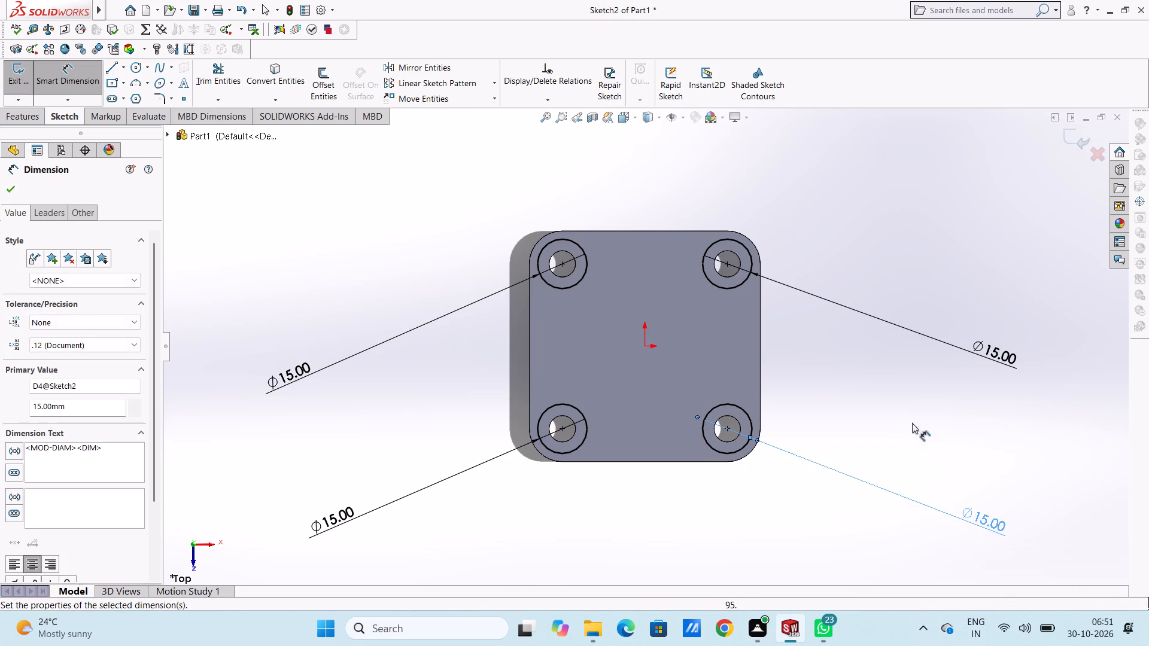
left_click_drag(832, 323, 827, 335)
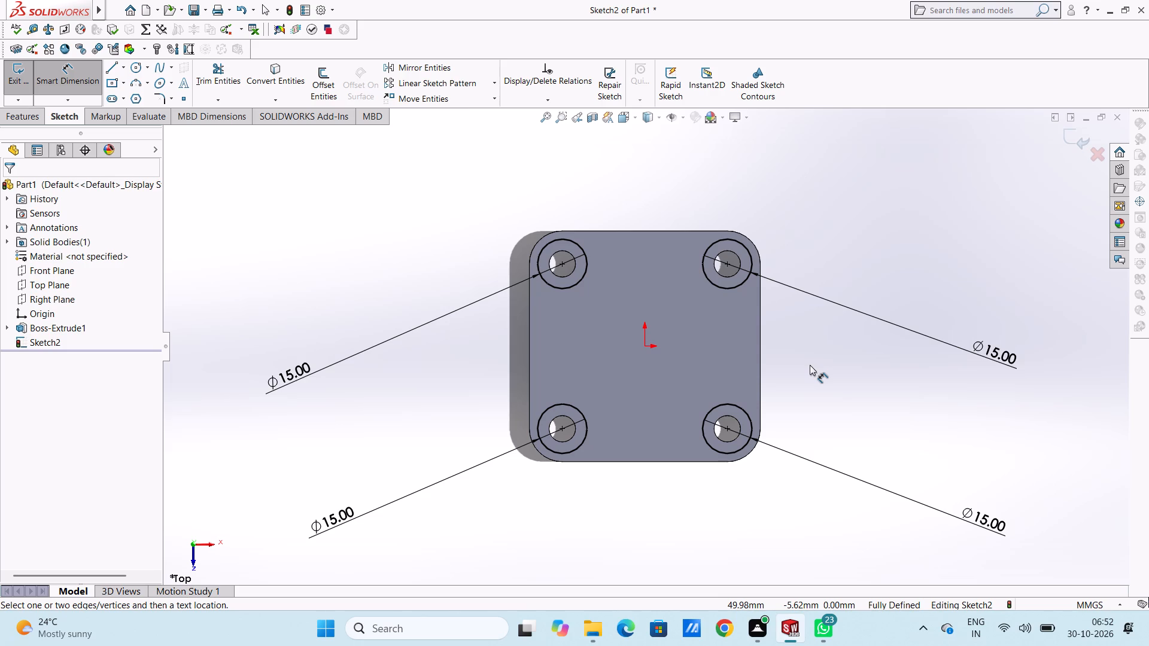
middle_click_drag(777, 461, 821, 295)
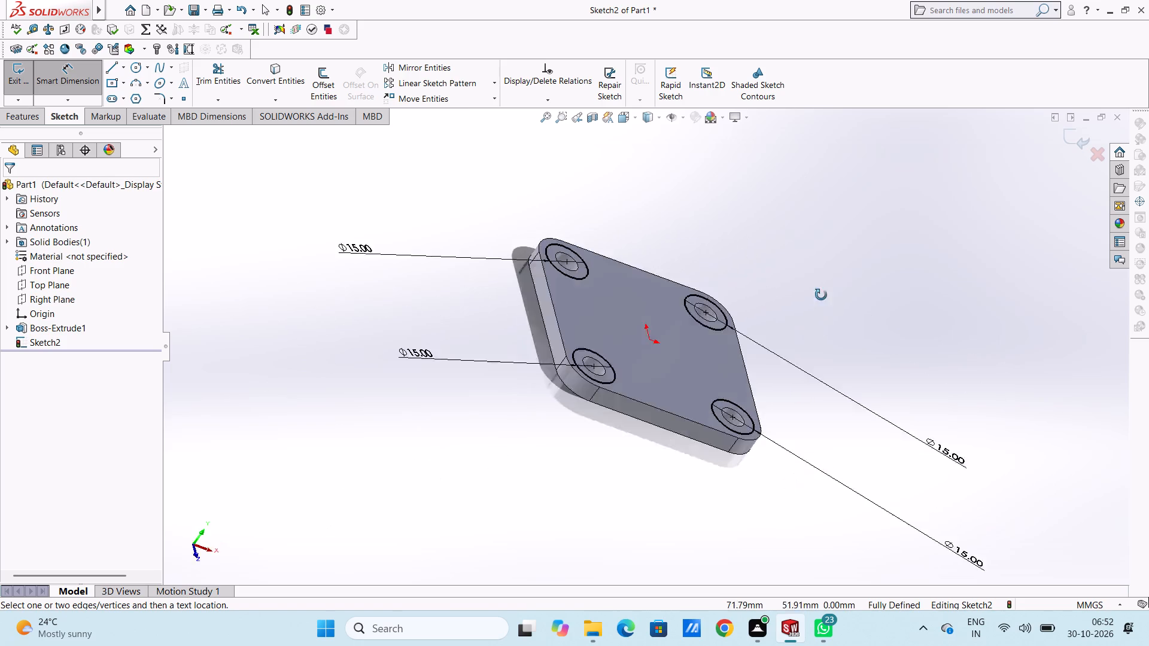
middle_click_drag(821, 295, 786, 330)
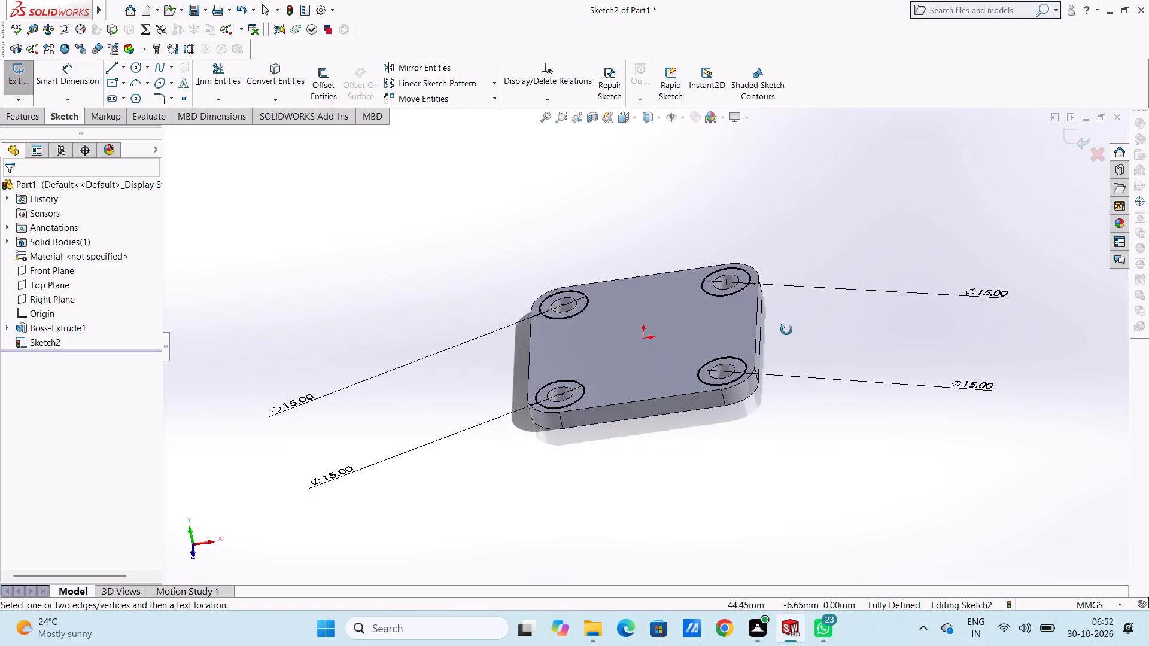
middle_click_drag(786, 330, 754, 381)
scroll(720, 342, "down", 1)
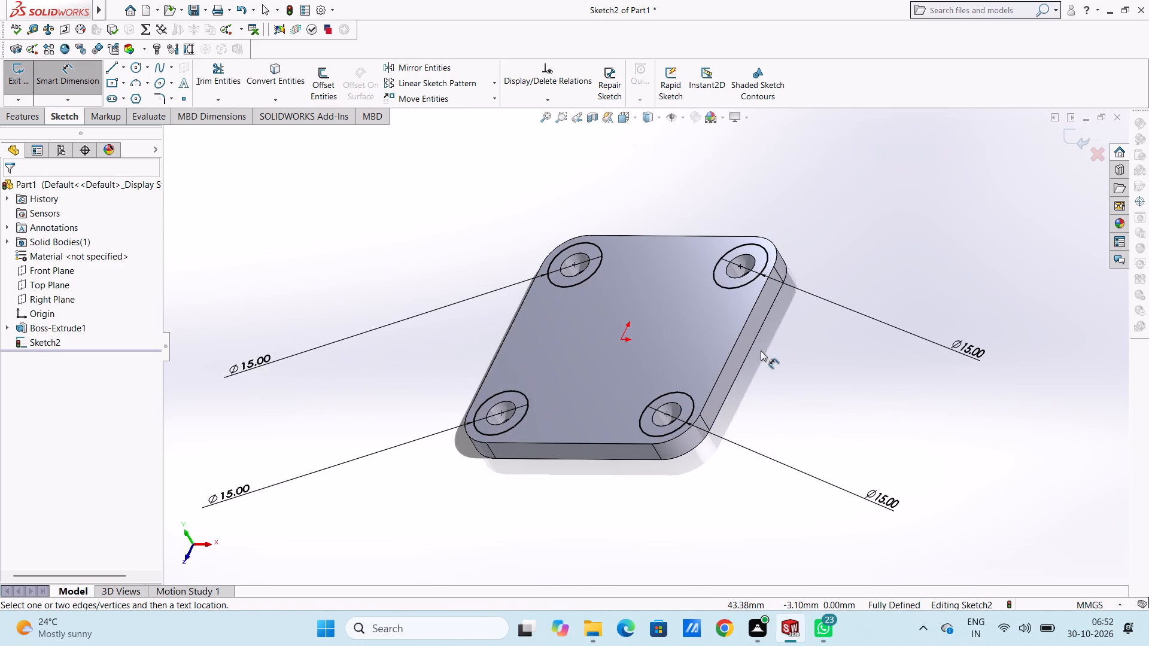
left_click(64, 84)
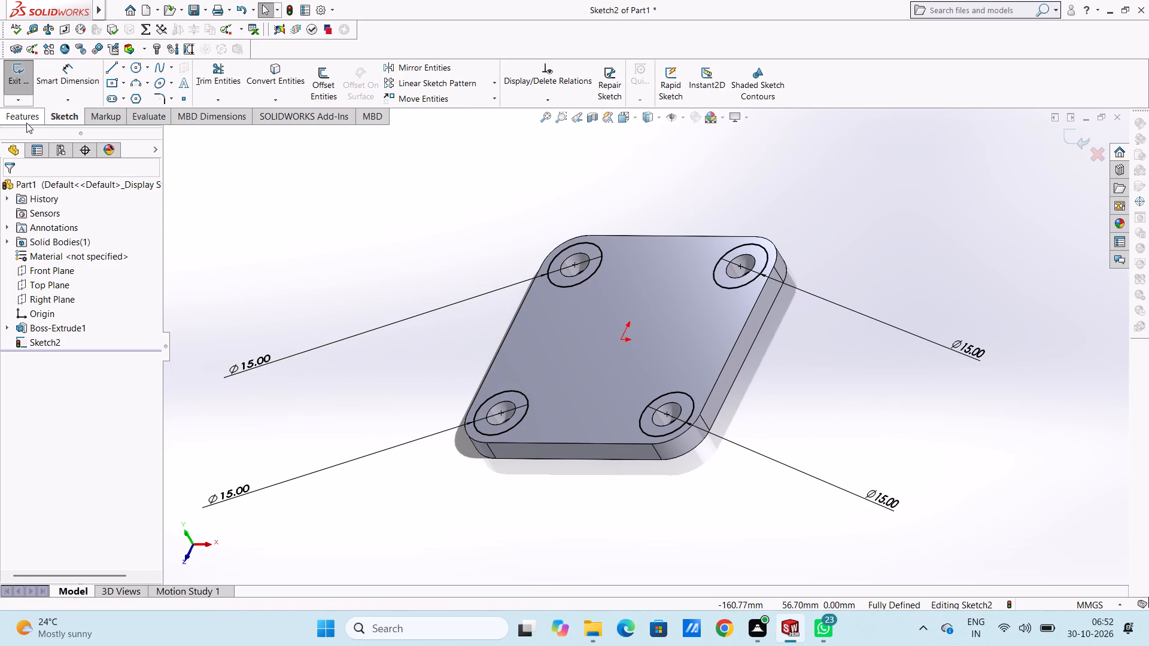
Cut-extrude the four 15 mm corner circles to a blind depth of 1 mm into the plate.
left_click(22, 118)
left_click(213, 75)
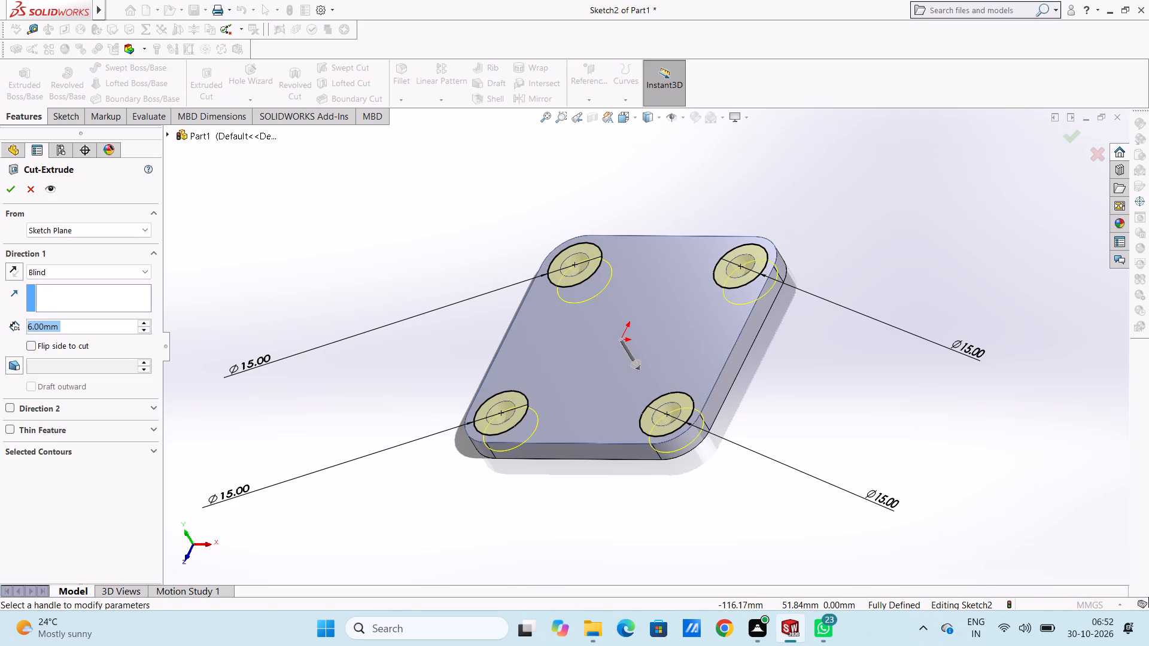
key("1")
key("Return")
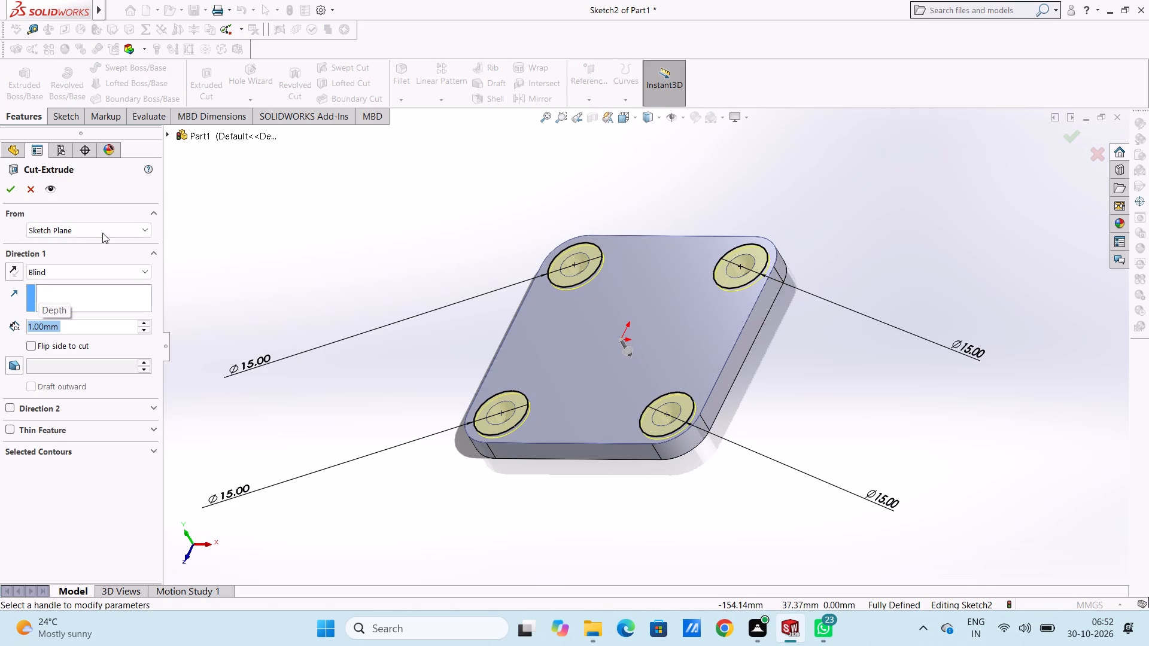
left_click(13, 189)
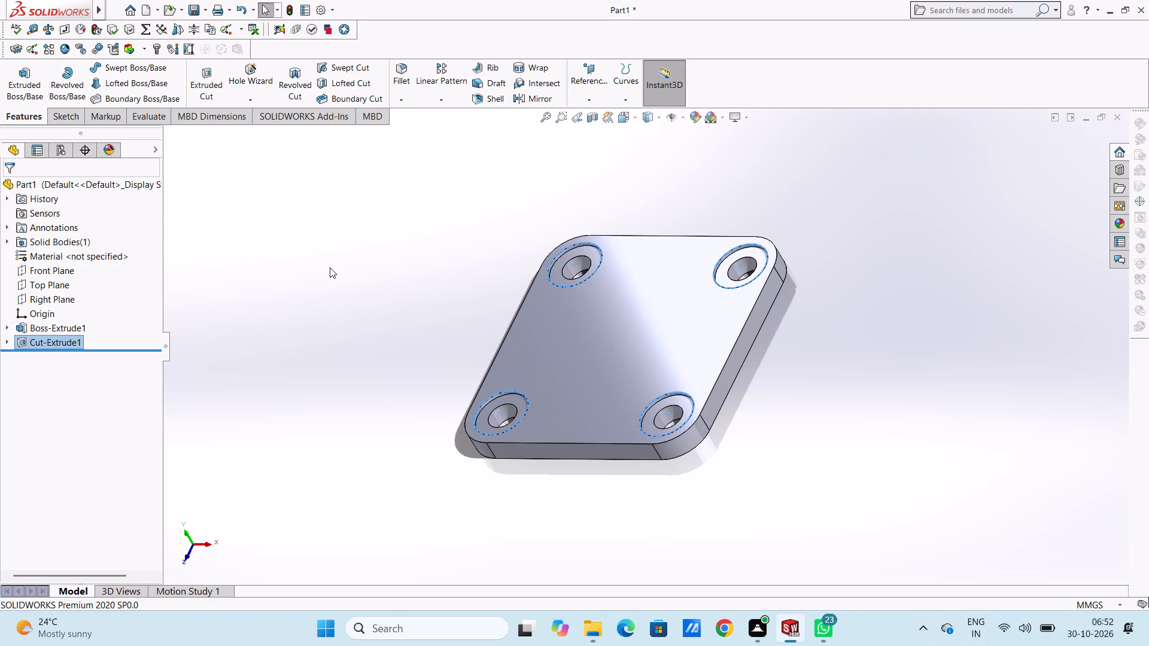
left_click(330, 267)
Start a sketch on the plate's top face and draw a circle about 33 mm in diameter centred on the origin.
middle_click_drag(352, 300, 403, 239)
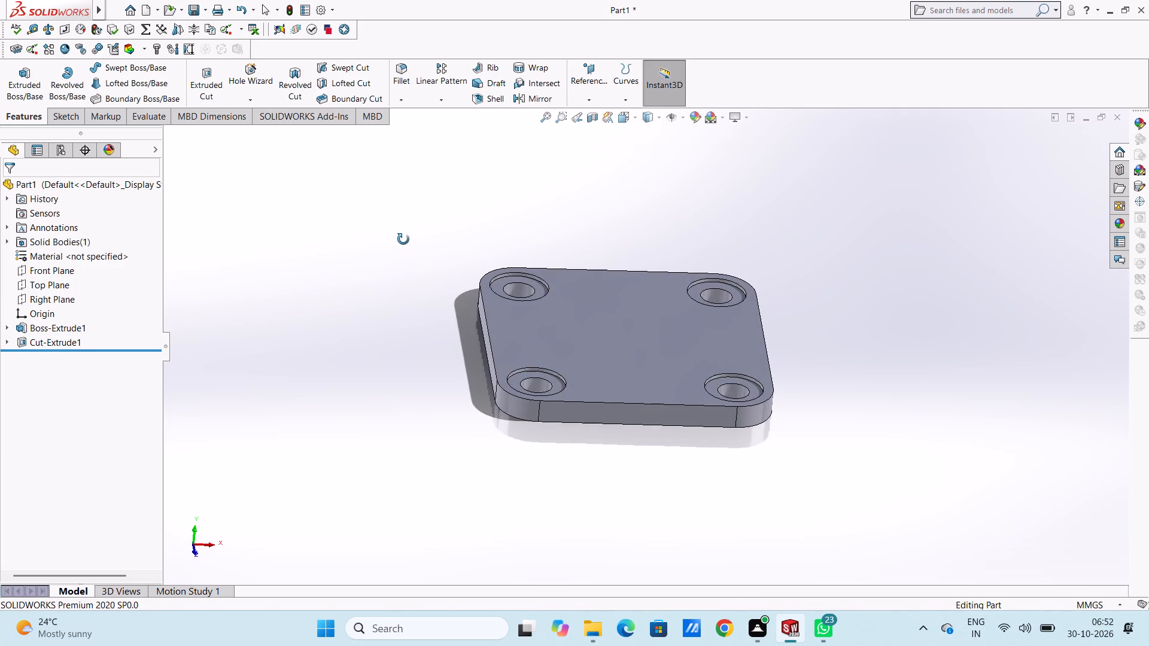
middle_click_drag(403, 239, 361, 239)
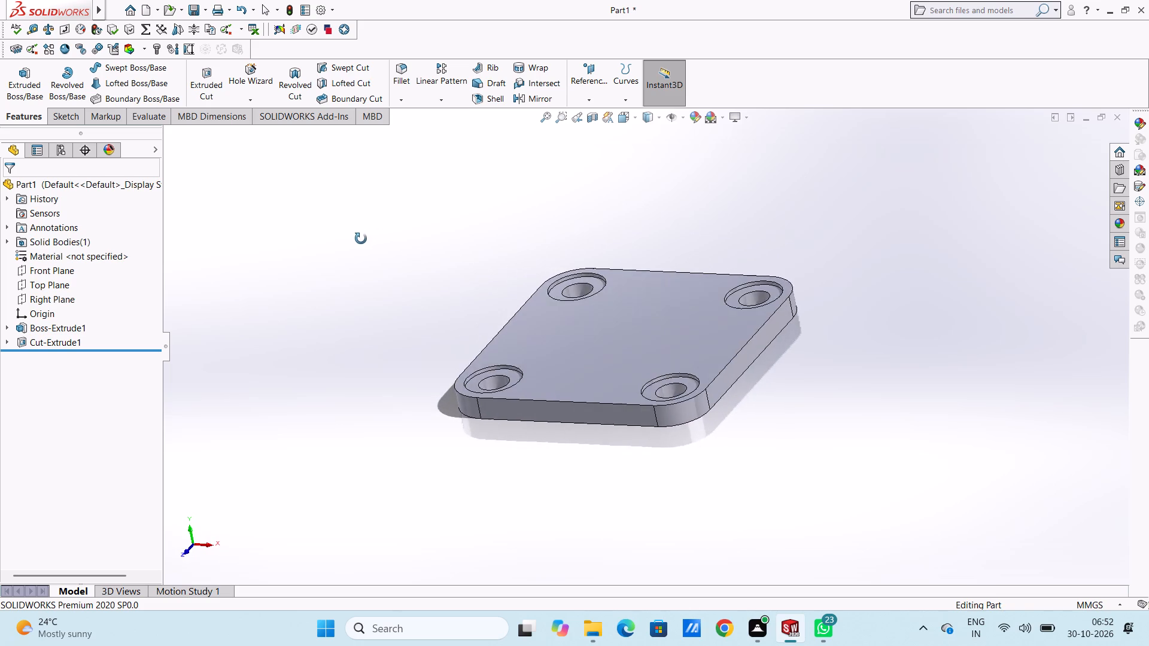
middle_click_drag(361, 239, 378, 237)
middle_click_drag(375, 352, 349, 398)
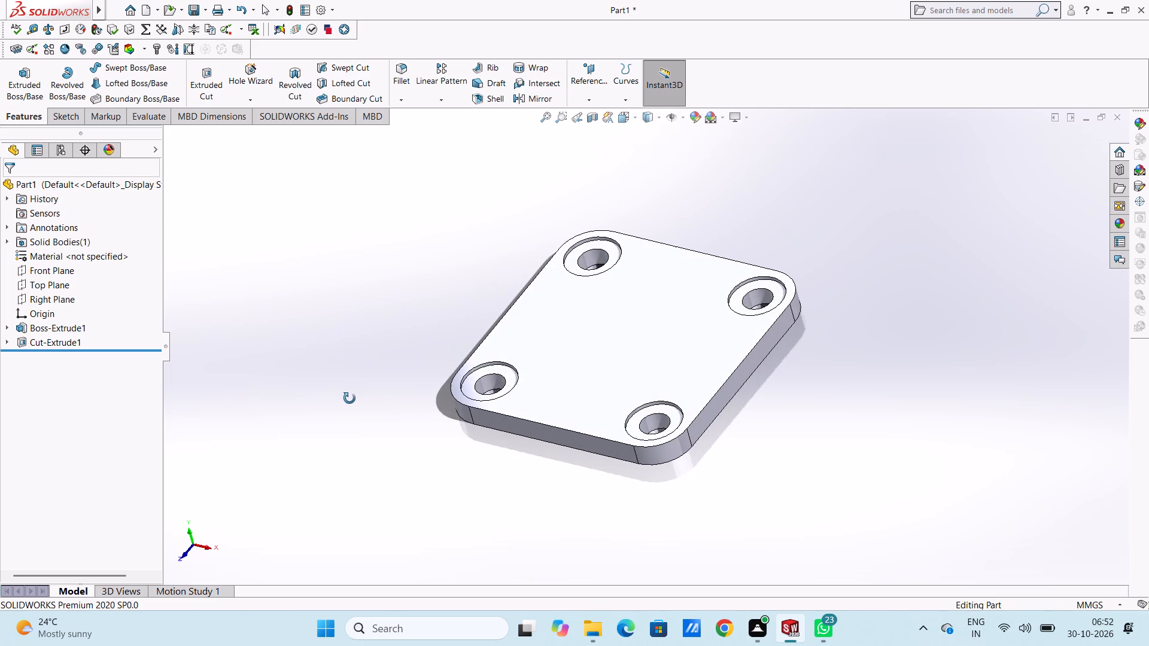
middle_click_drag(349, 398, 358, 404)
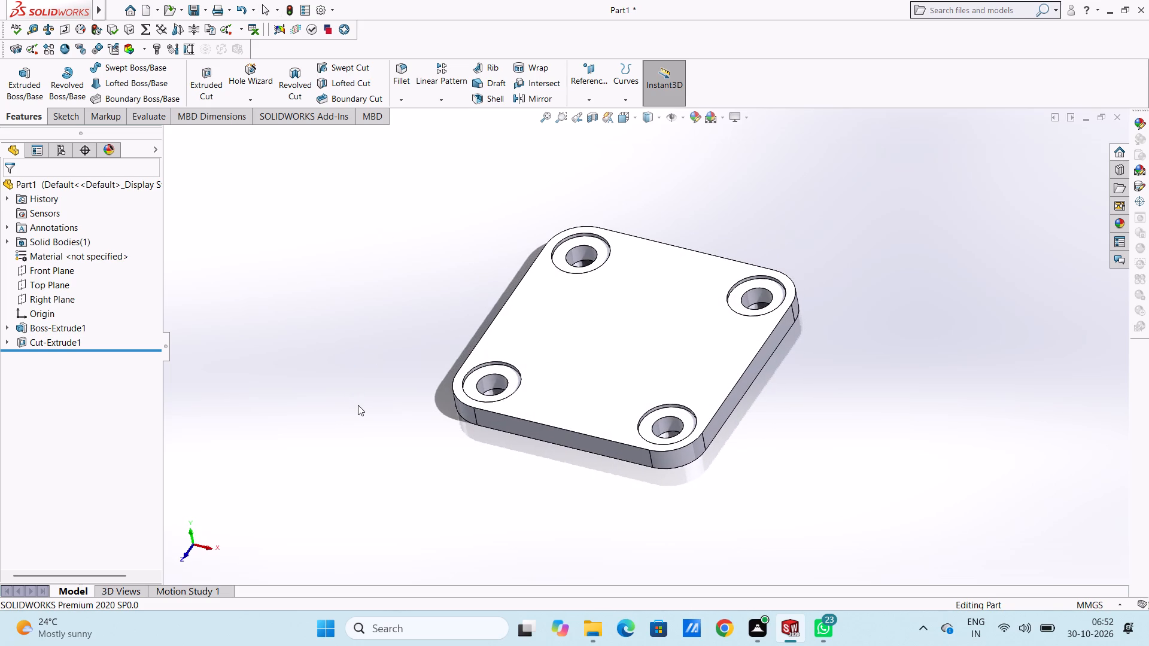
key("ctrl+5")
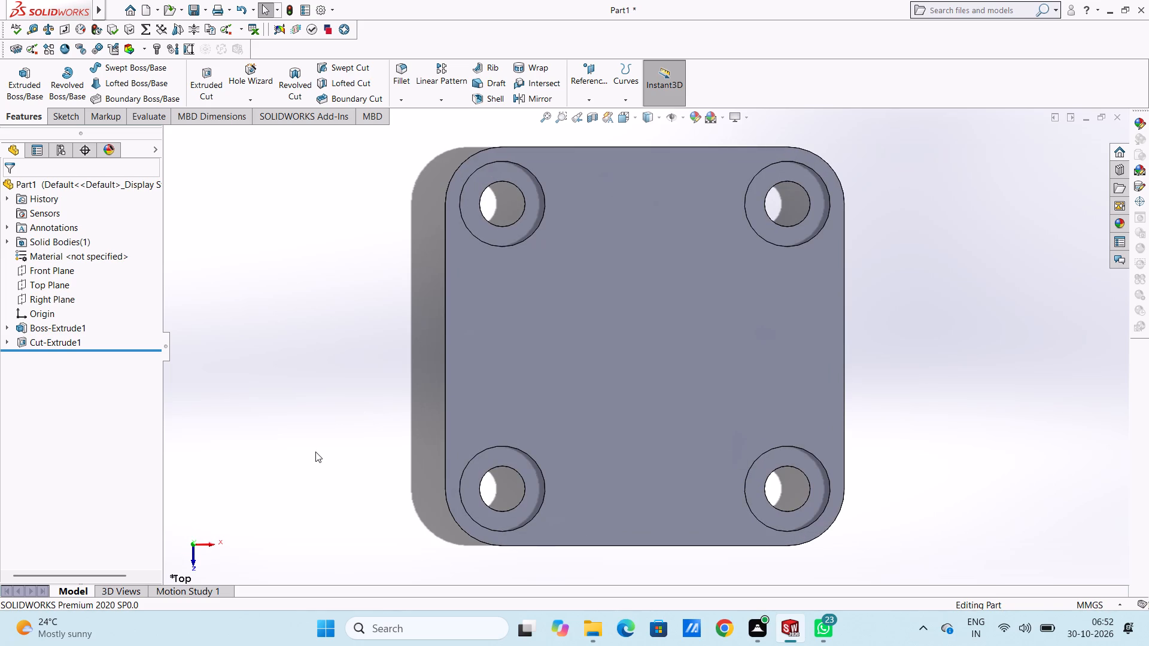
scroll(645, 334, "up", 4)
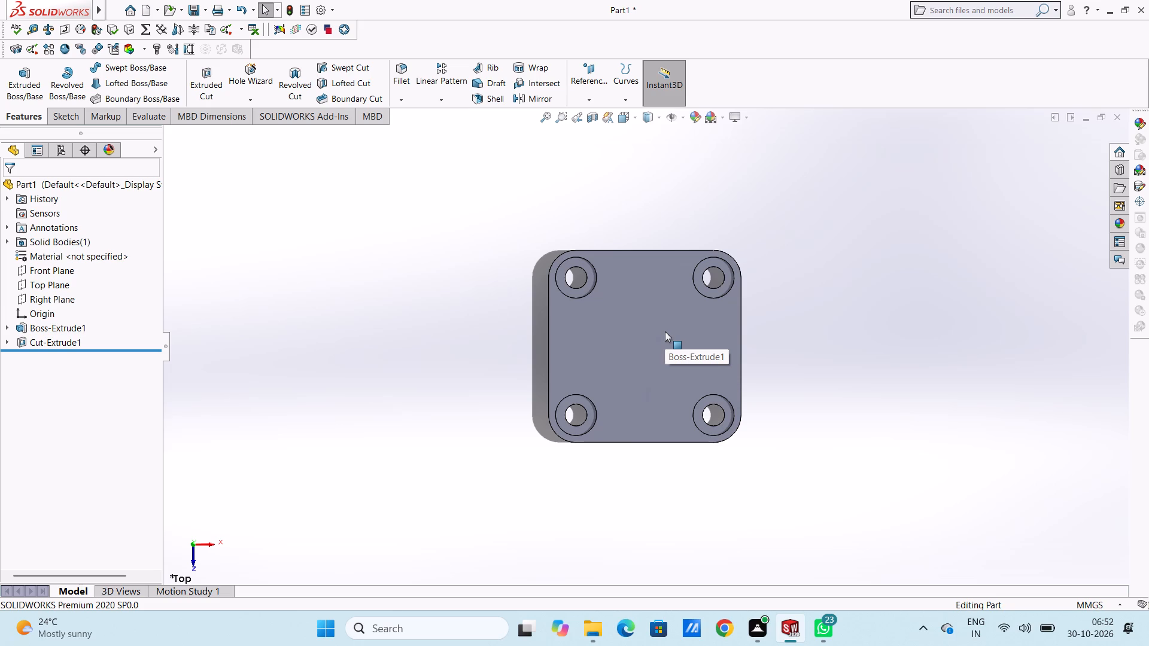
left_click(640, 333)
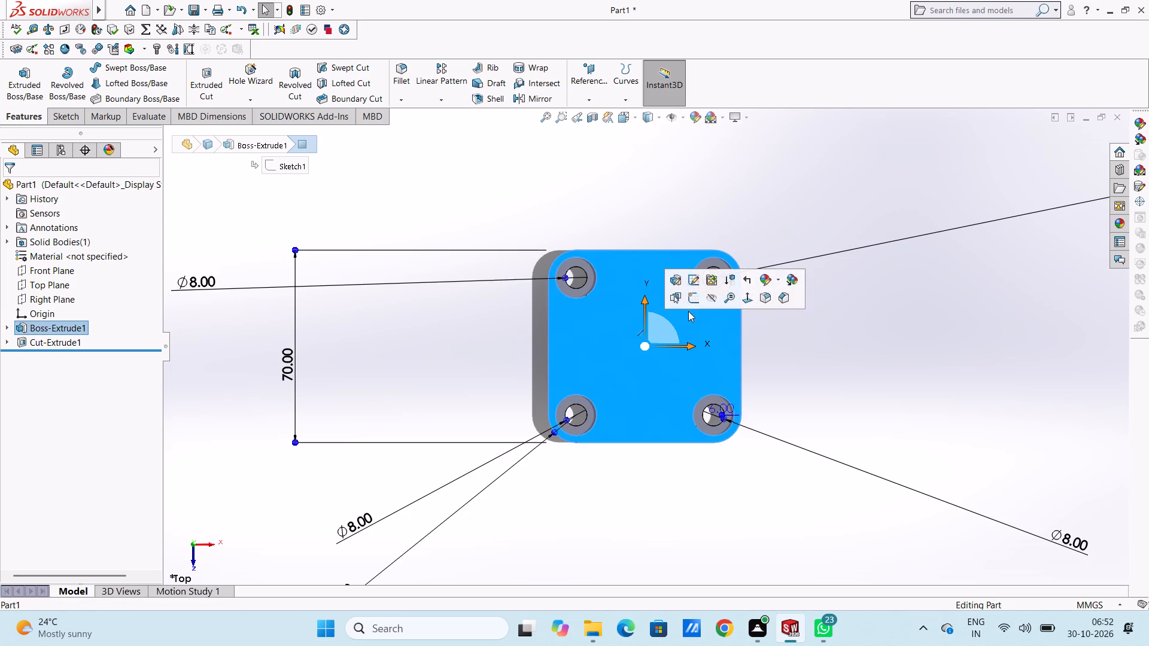
left_click(688, 304)
left_click(617, 205)
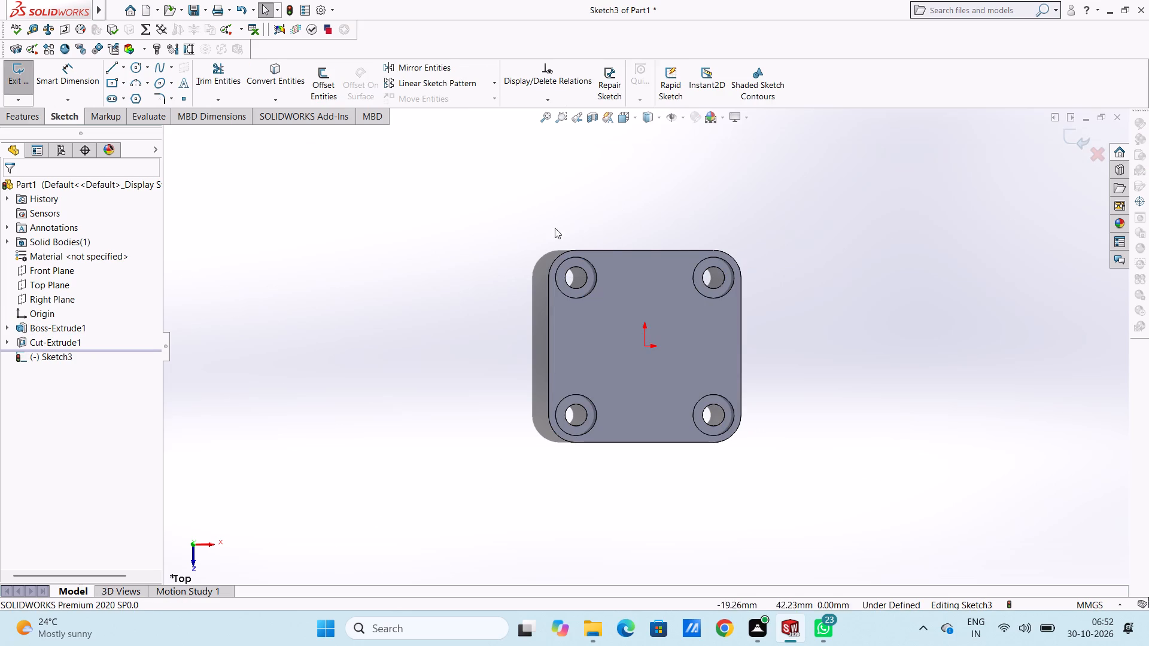
left_click(135, 69)
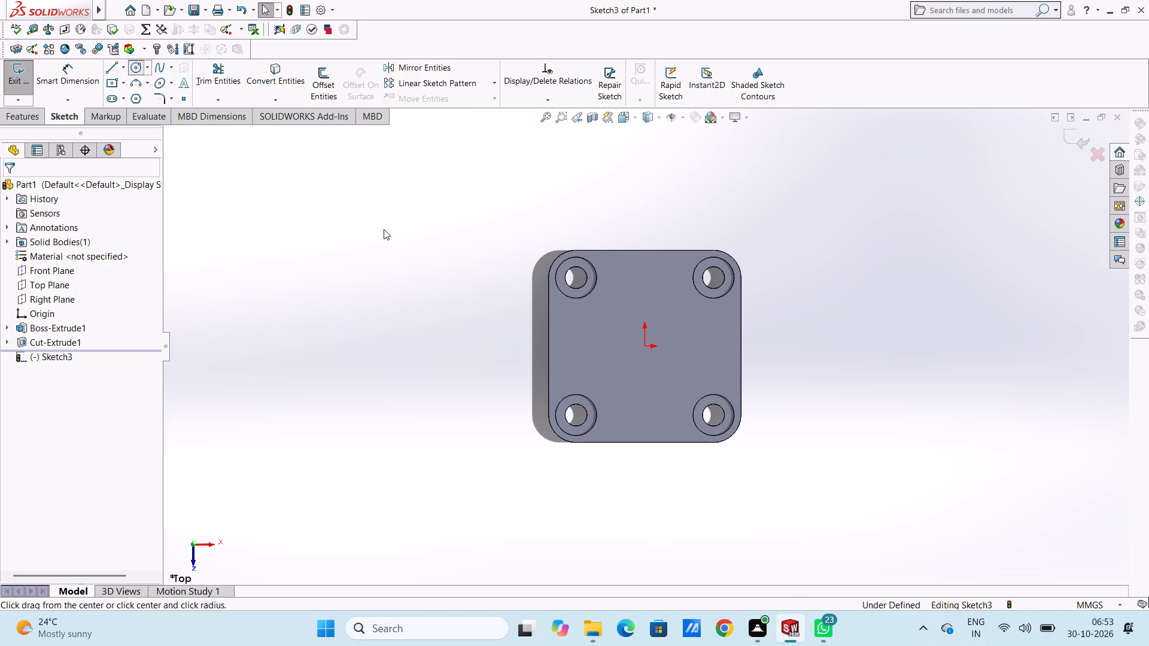
left_click(645, 345)
left_click(686, 364)
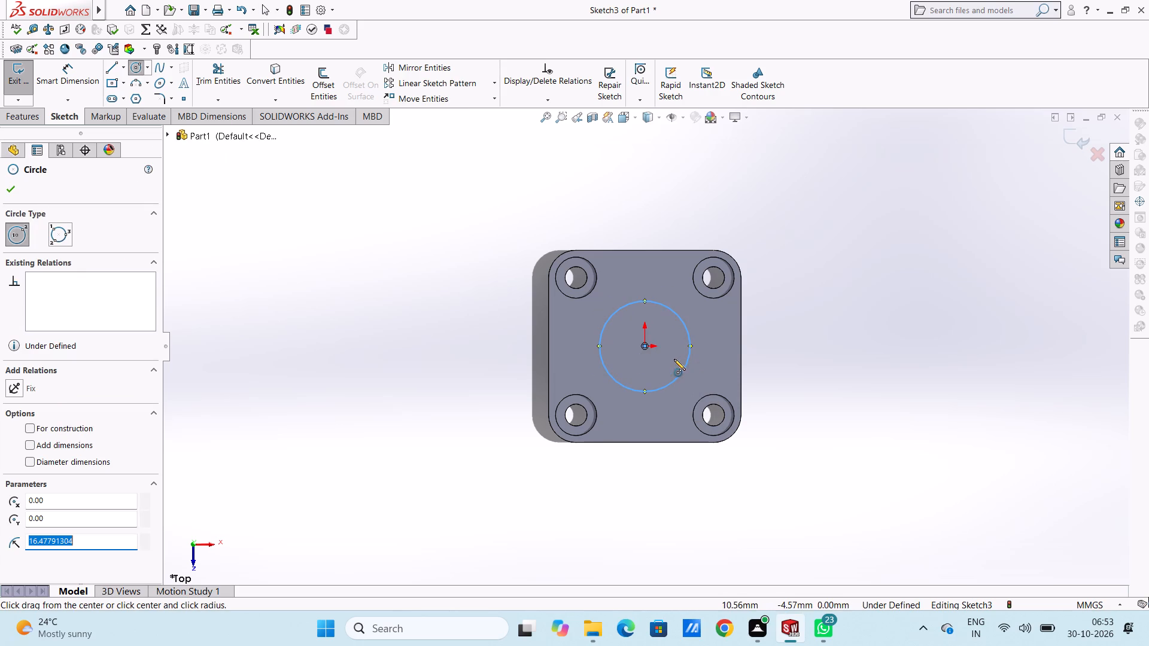
left_click(15, 188)
left_click(321, 306)
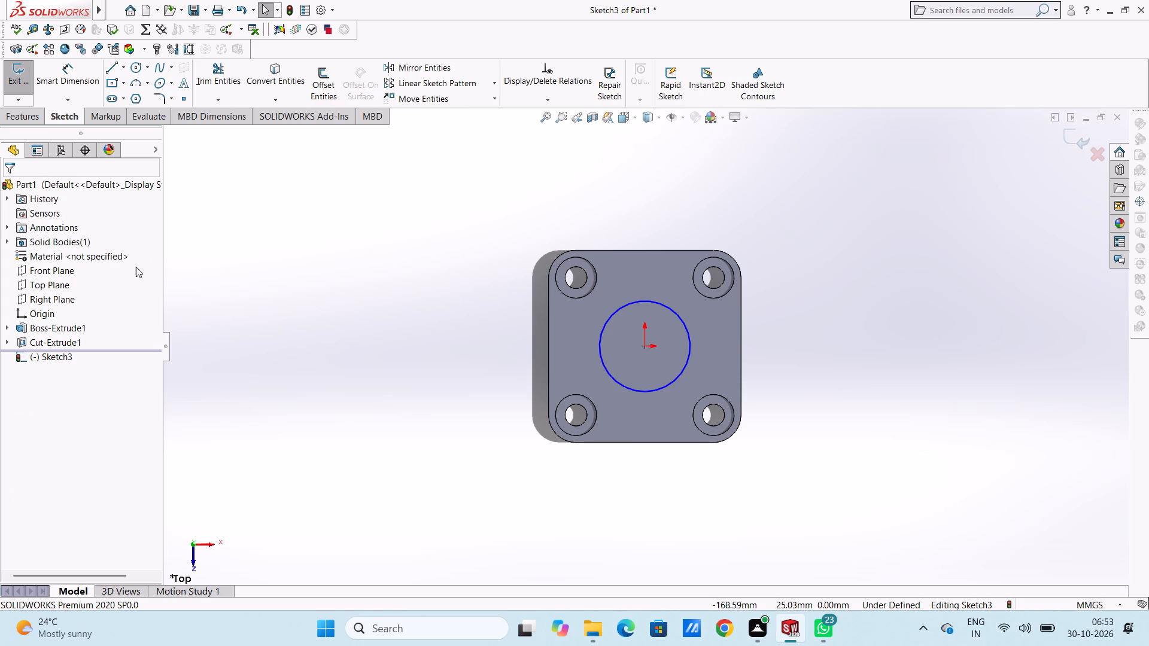
Dimension the central circle at 35 mm diameter, placing the dimension beyond the plate's lower-left corner, and finish dimensioning.
left_click(80, 71)
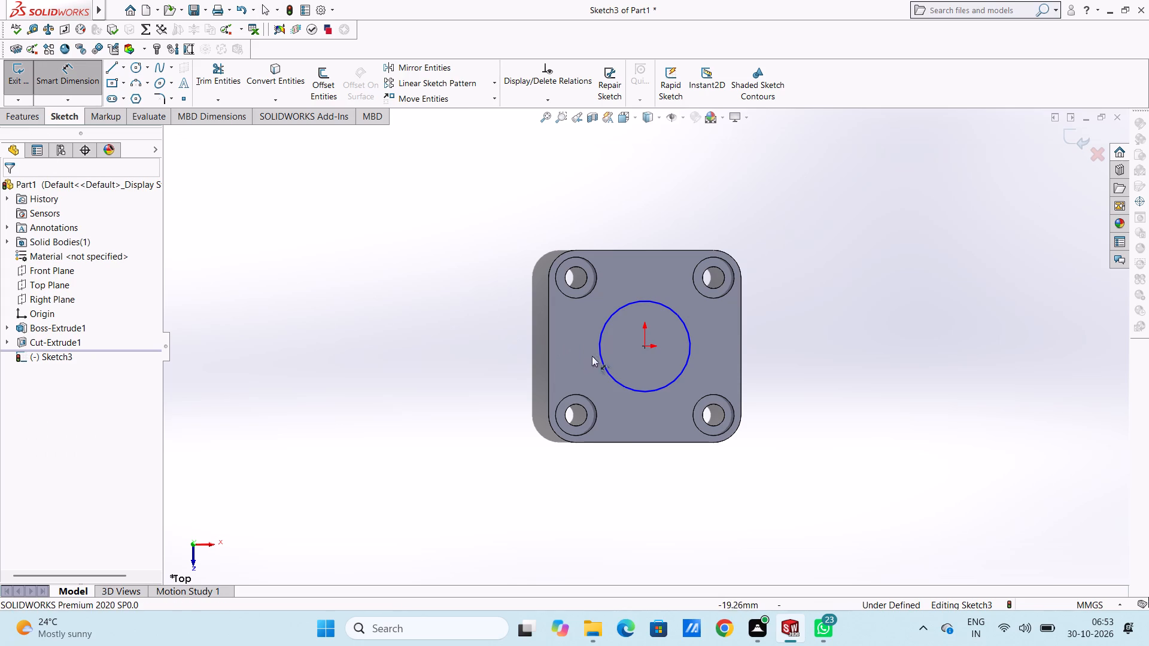
left_click(606, 371)
left_click(387, 512)
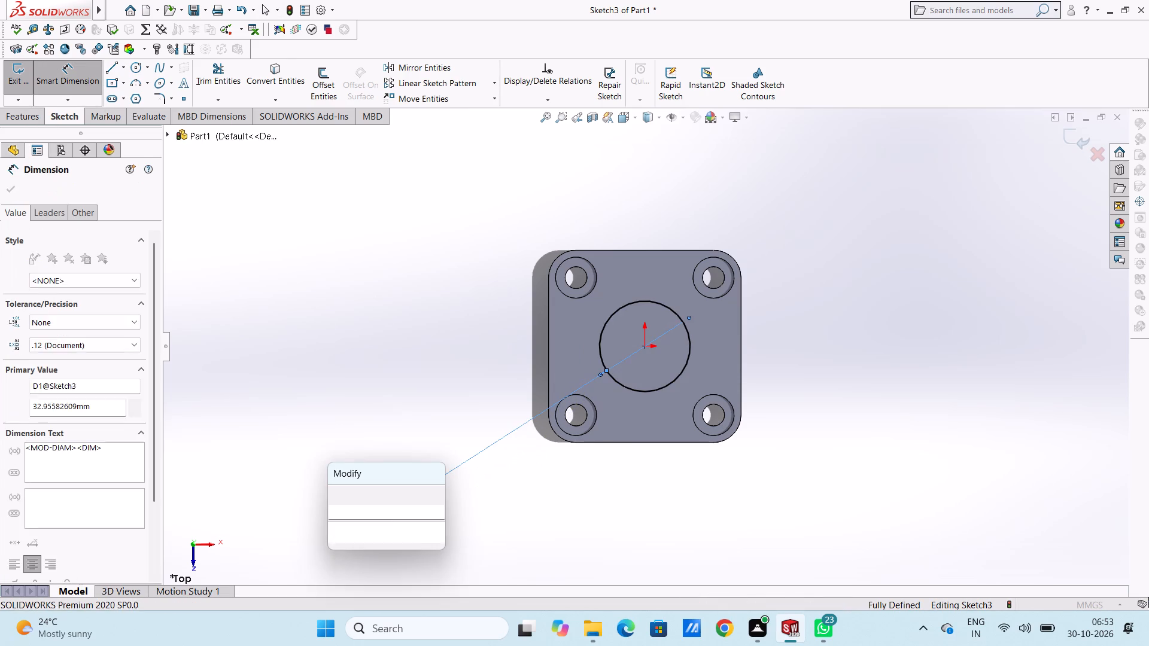
type("35")
key("Return")
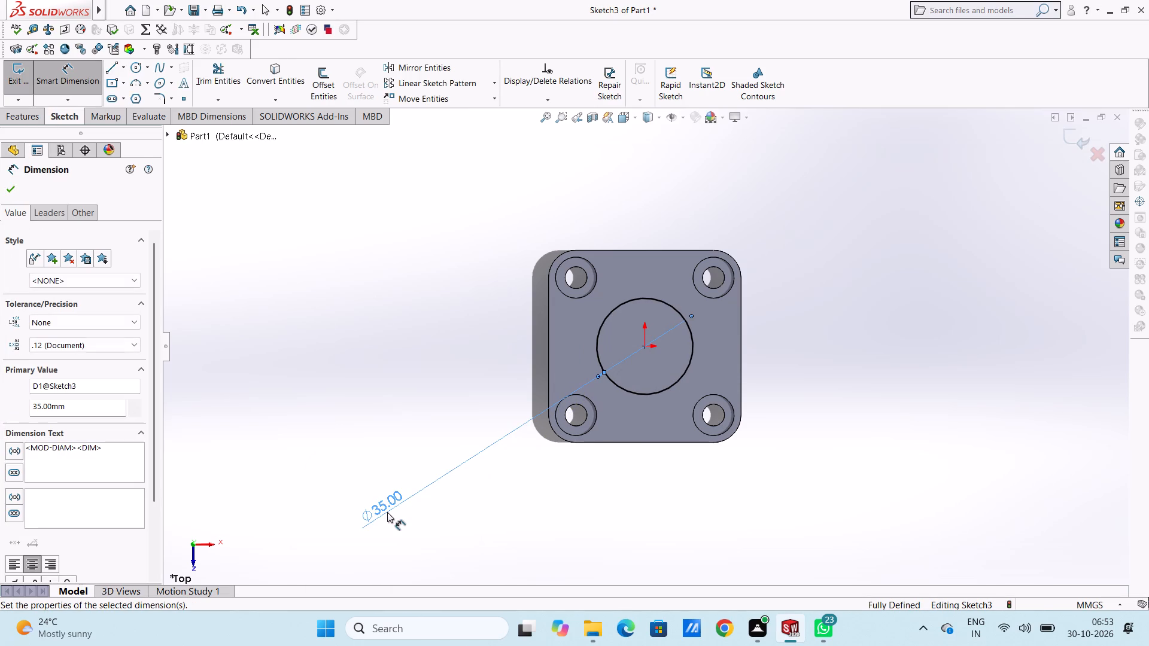
left_click(417, 409)
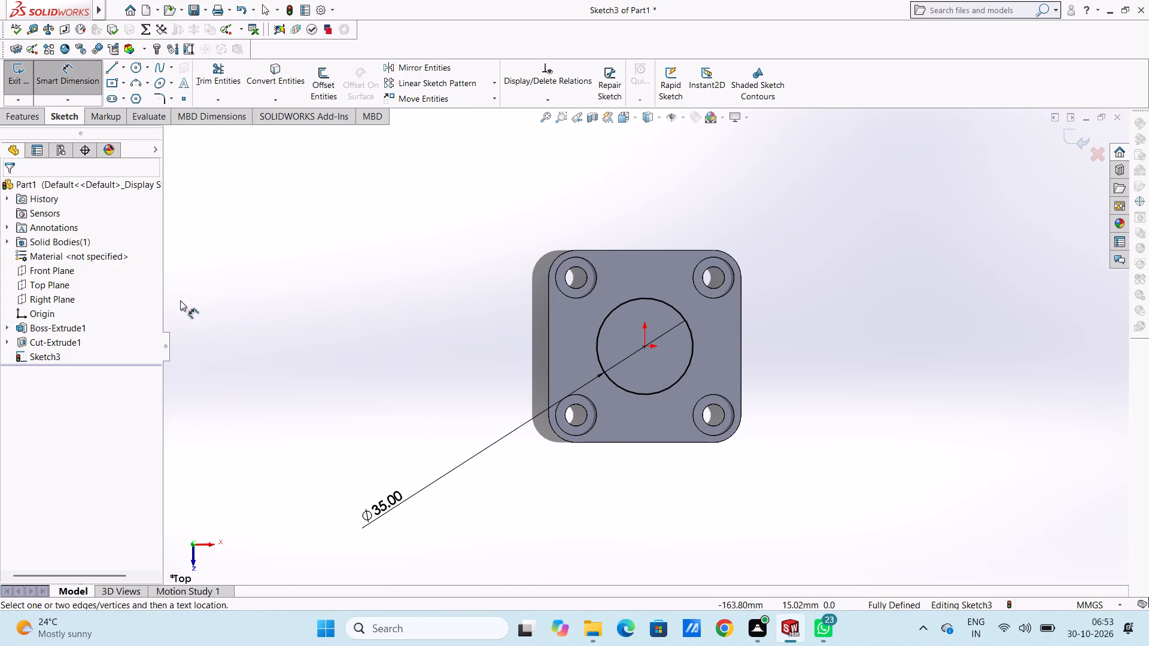
left_click(66, 83)
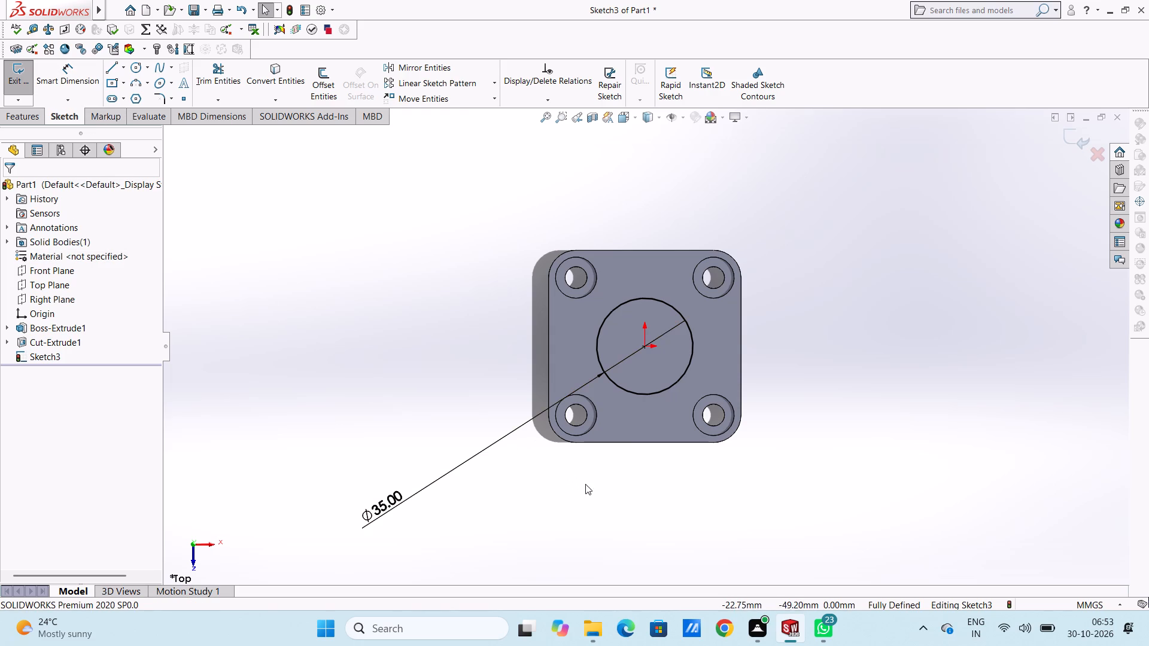
Extrude the central 35 mm circle as a merged blind boss, with a depth of 30-6 (24 mm).
middle_click_drag(591, 484, 592, 326)
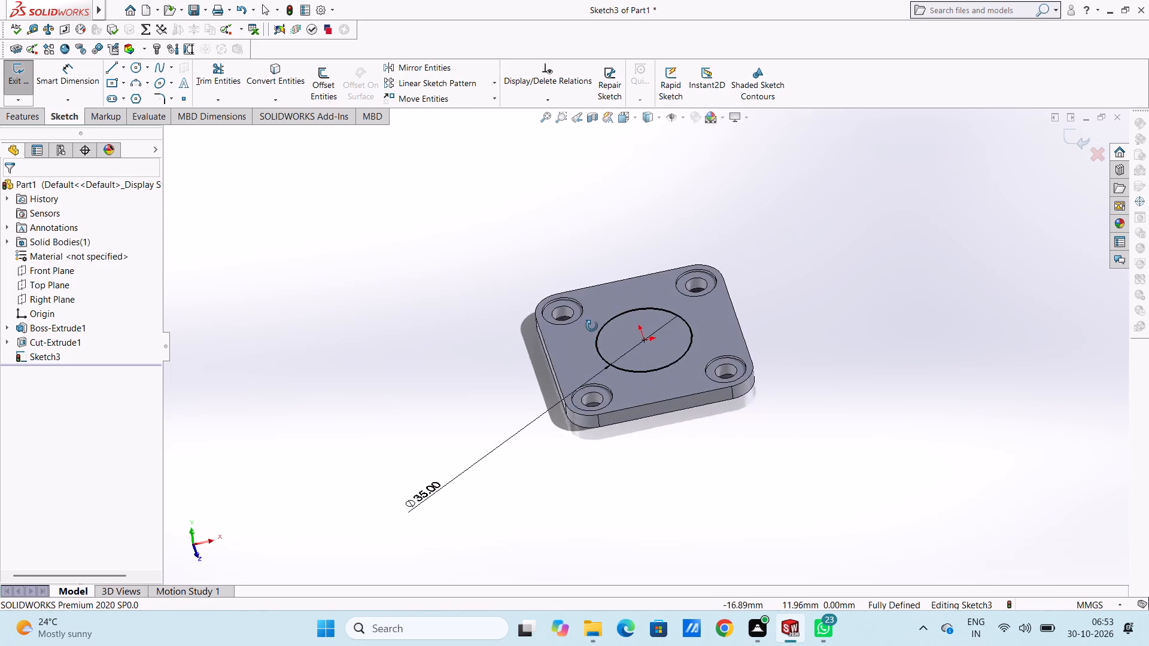
middle_click_drag(592, 326, 533, 416)
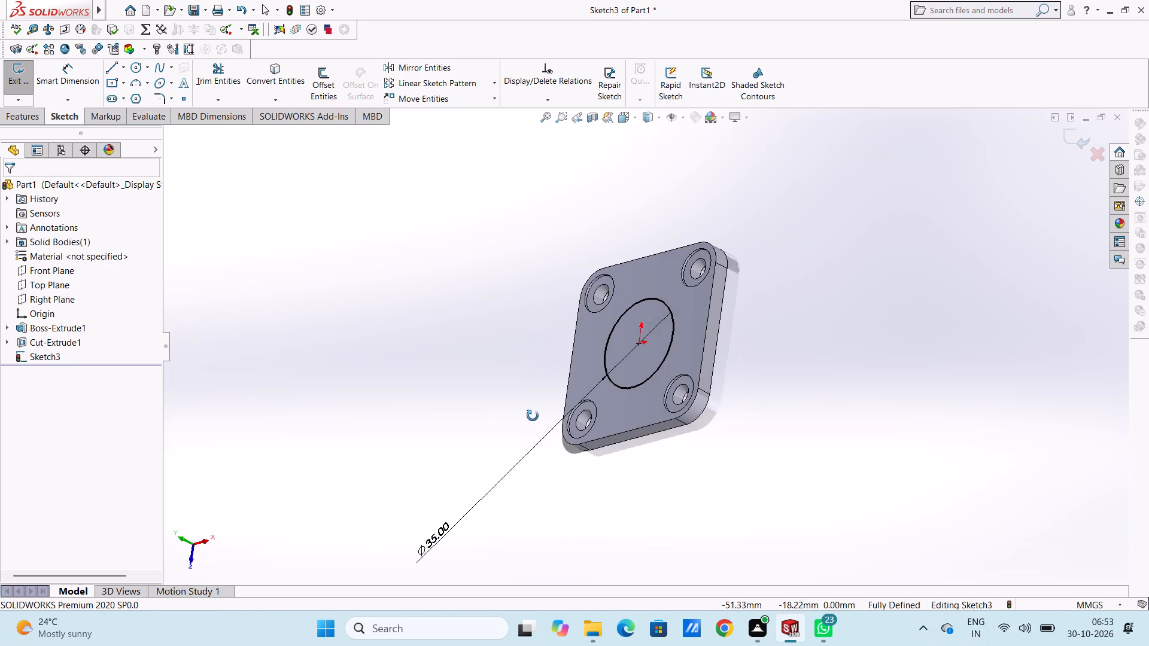
middle_click_drag(533, 416, 534, 416)
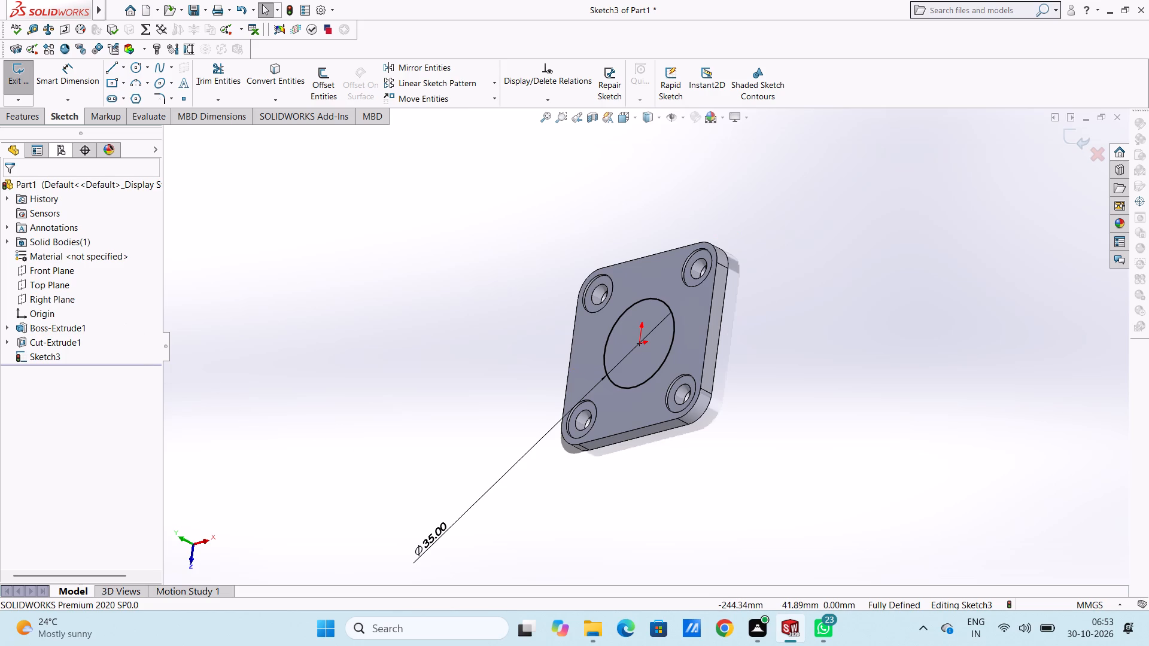
left_click(24, 112)
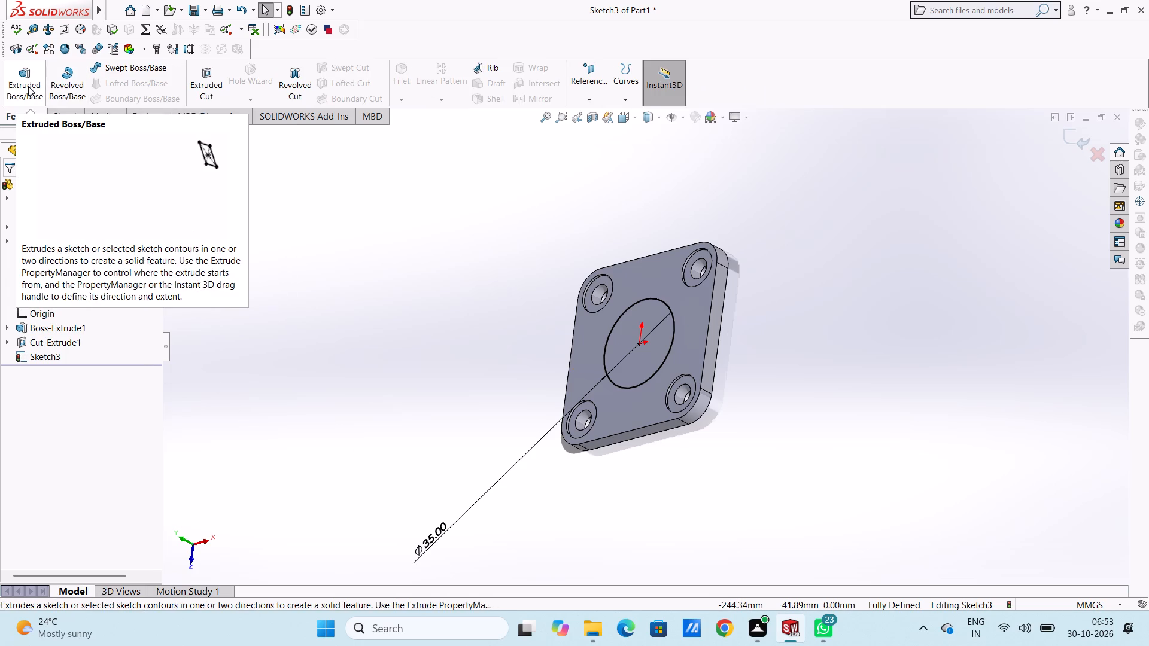
left_click(30, 74)
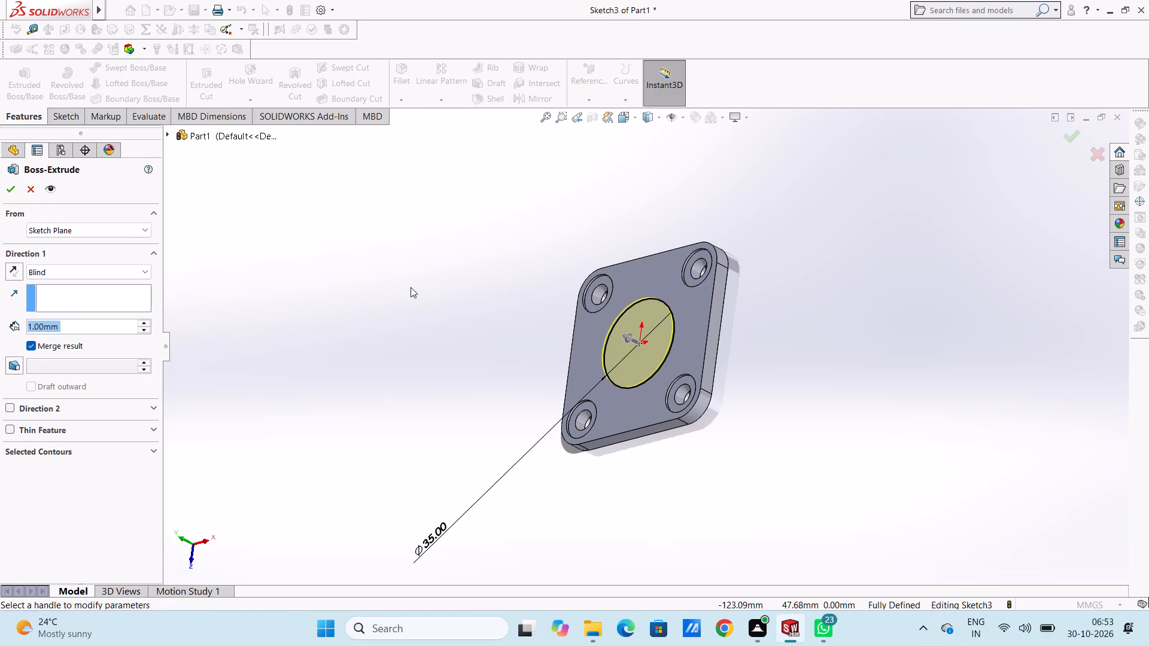
type("30")
key("Return")
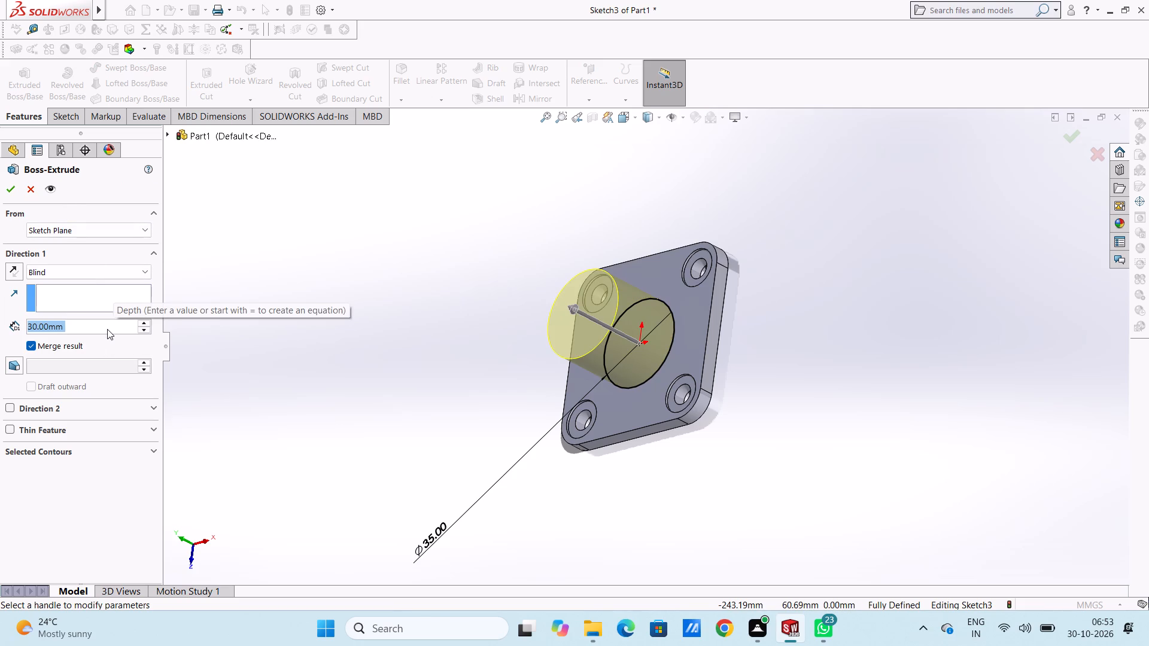
type("30")
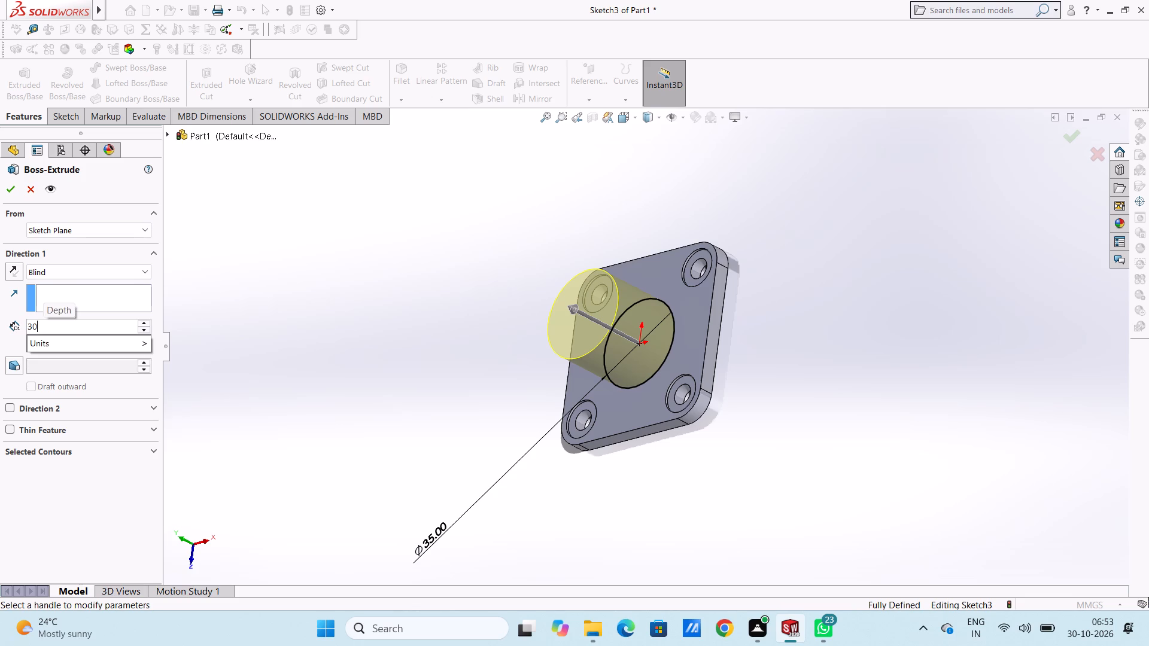
type("-6")
key("Return")
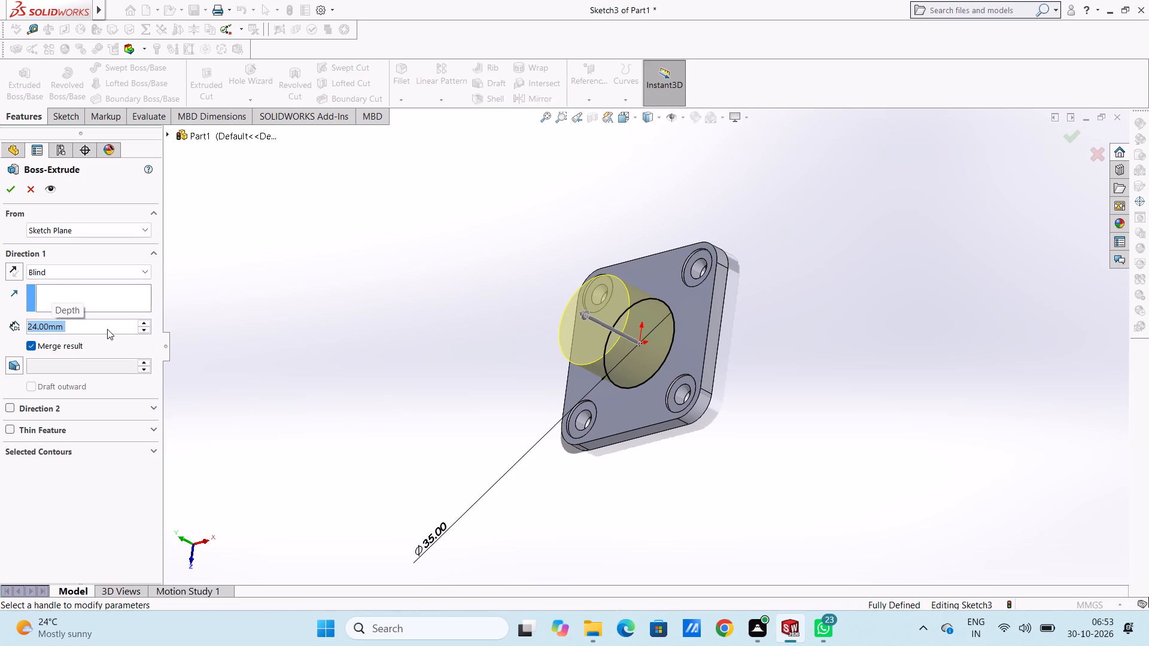
left_click(10, 190)
left_click(345, 359)
Examine the plate and its central cylindrical boss from several angles and in the top view.
middle_click_drag(379, 378, 479, 261)
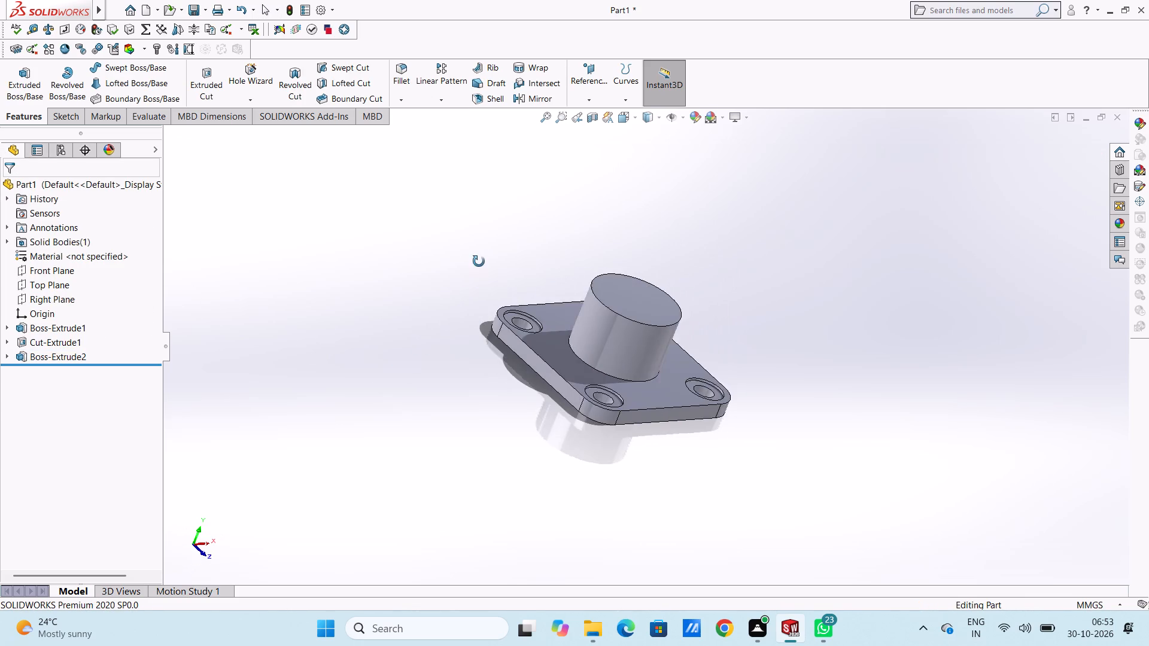
middle_click_drag(479, 261, 478, 261)
middle_click_drag(434, 355, 402, 257)
scroll(434, 355, "up", 1)
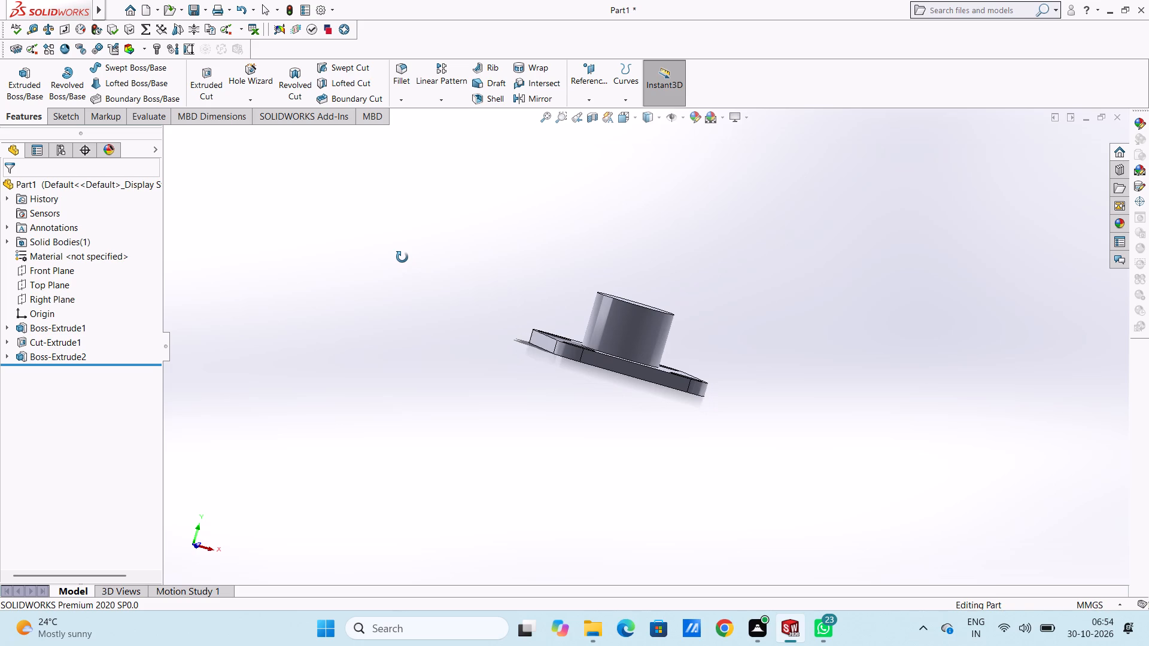
middle_click_drag(402, 257, 393, 257)
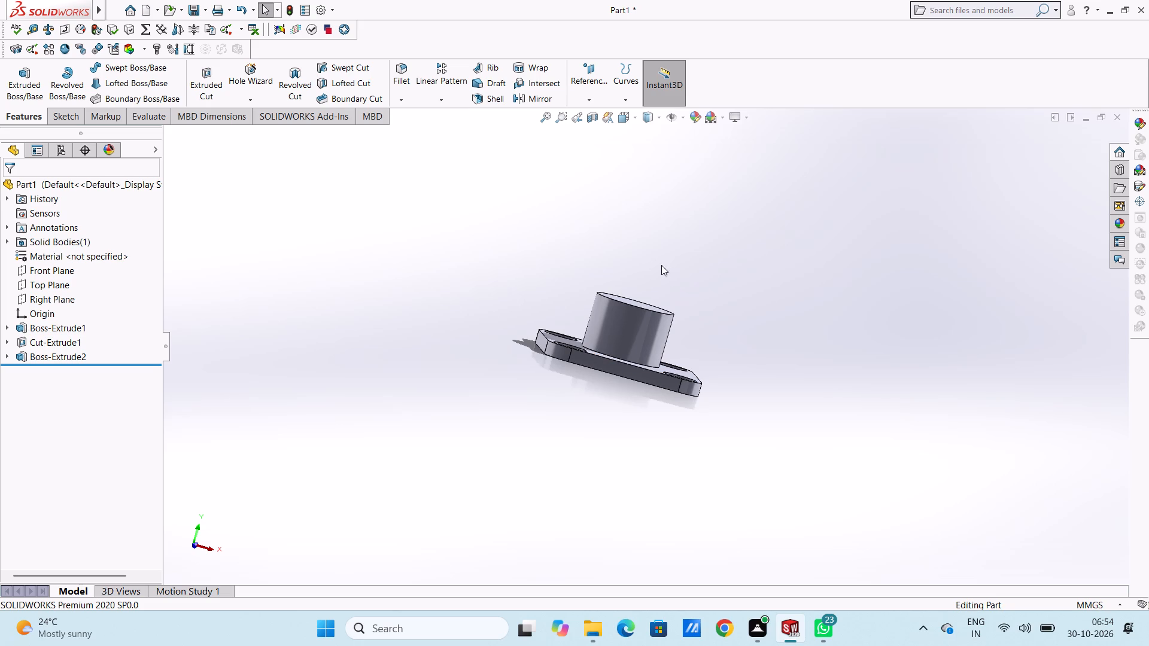
middle_click_drag(644, 265, 630, 348)
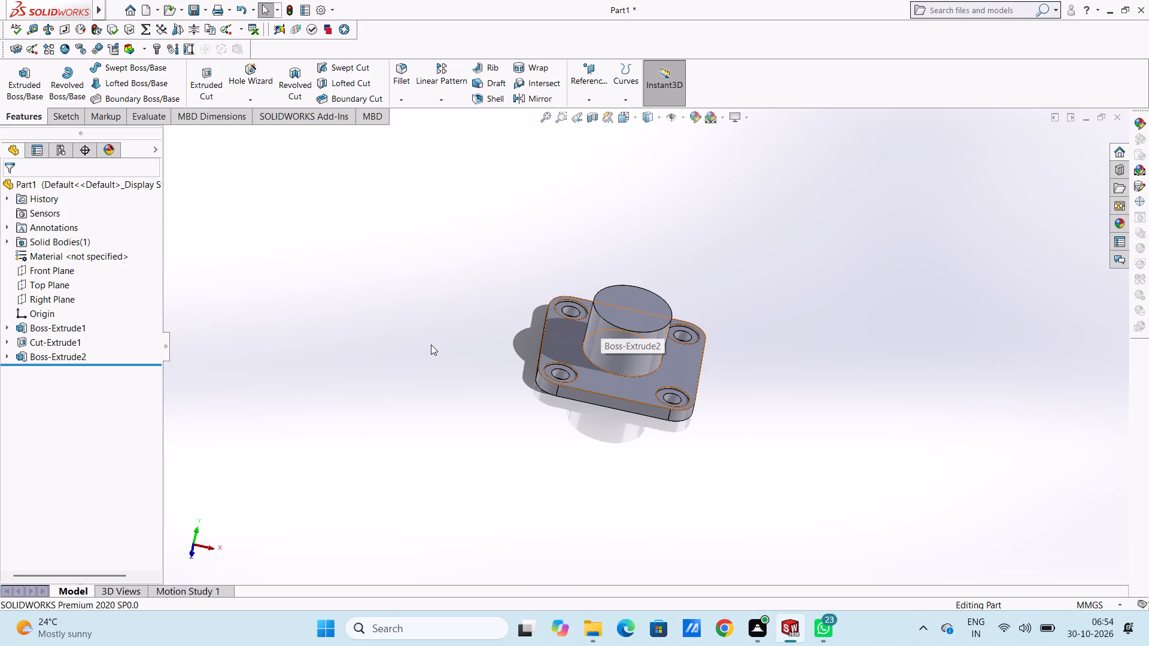
key("ctrl+5")
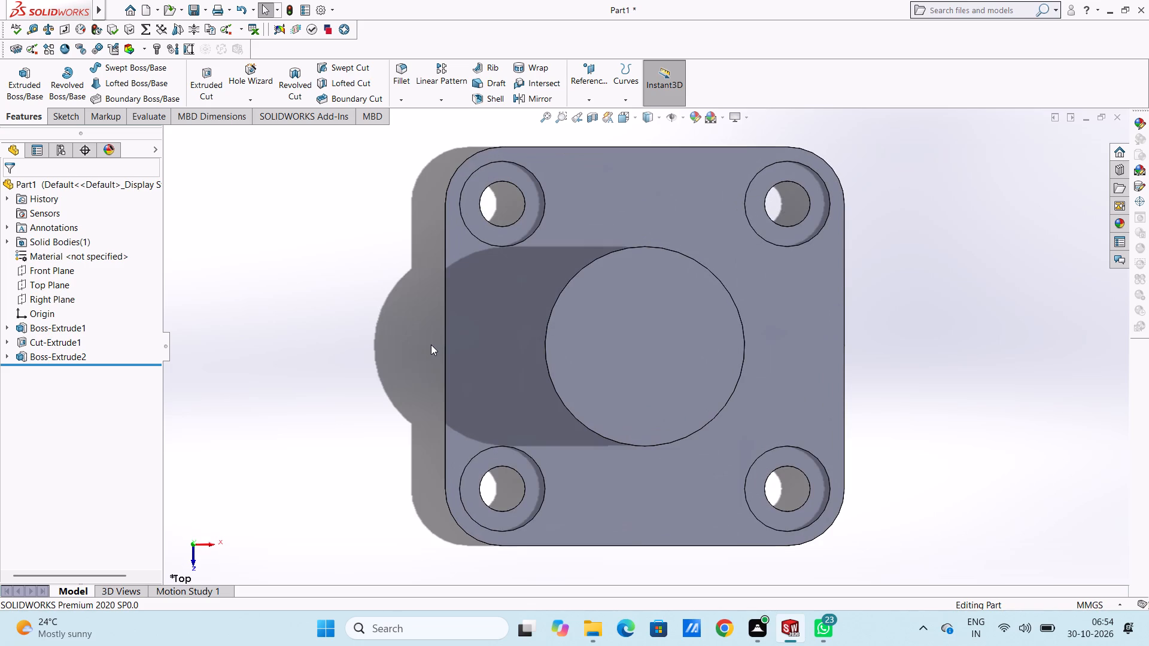
scroll(699, 389, "up", 4)
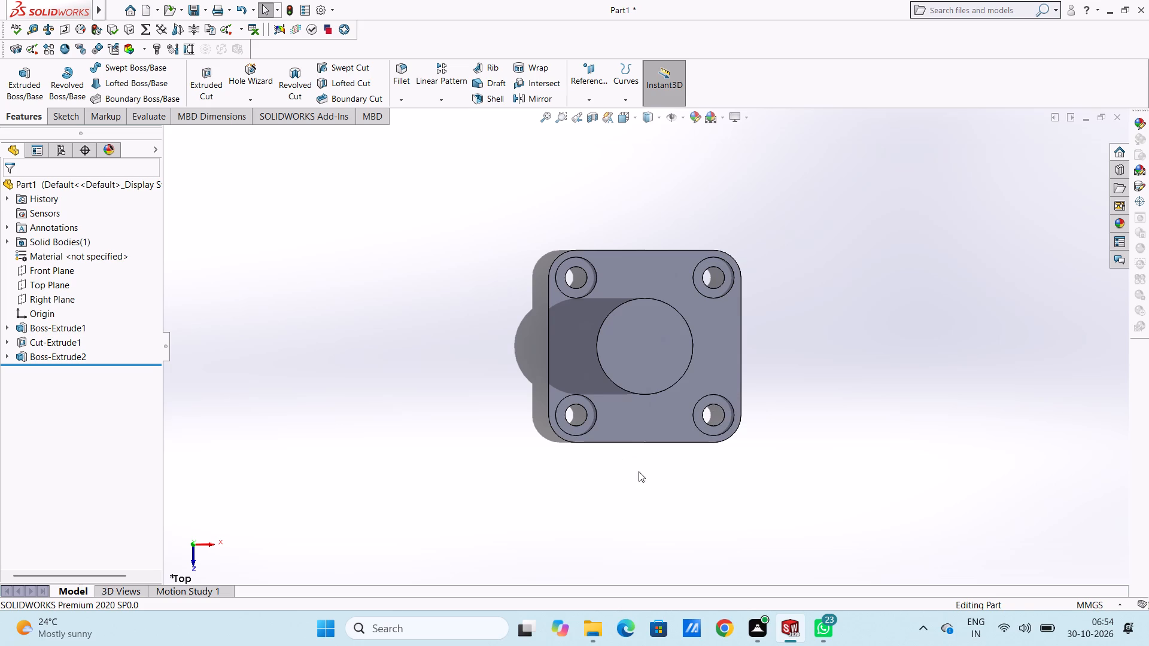
scroll(682, 459, "down", 1)
scroll(757, 596, "down", 1)
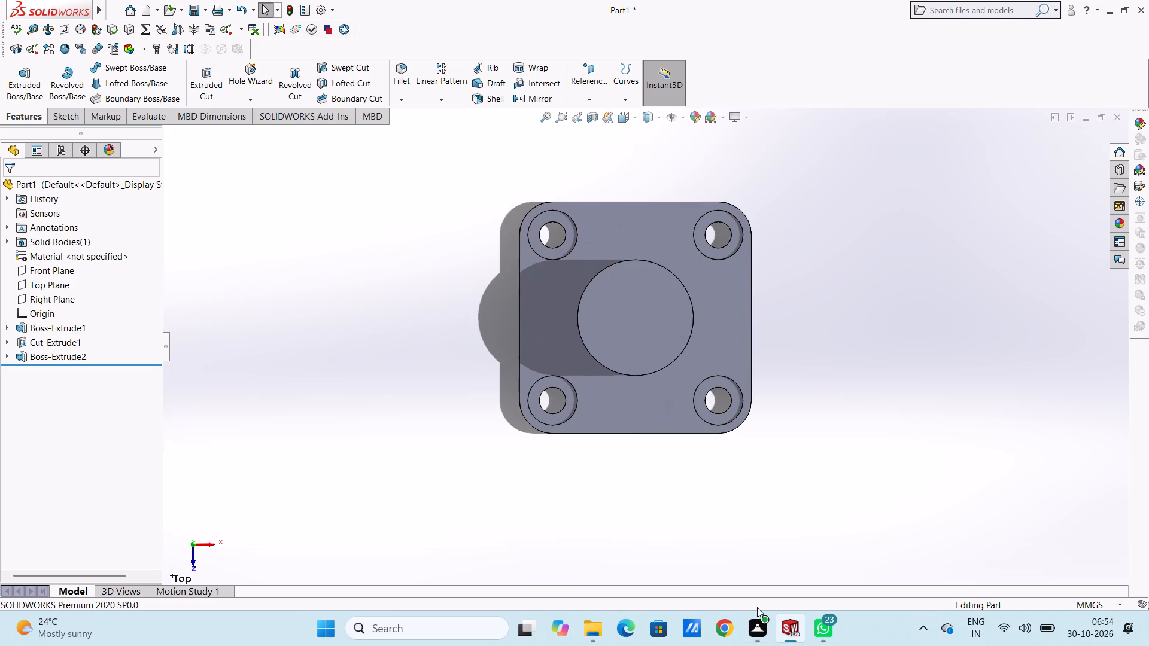
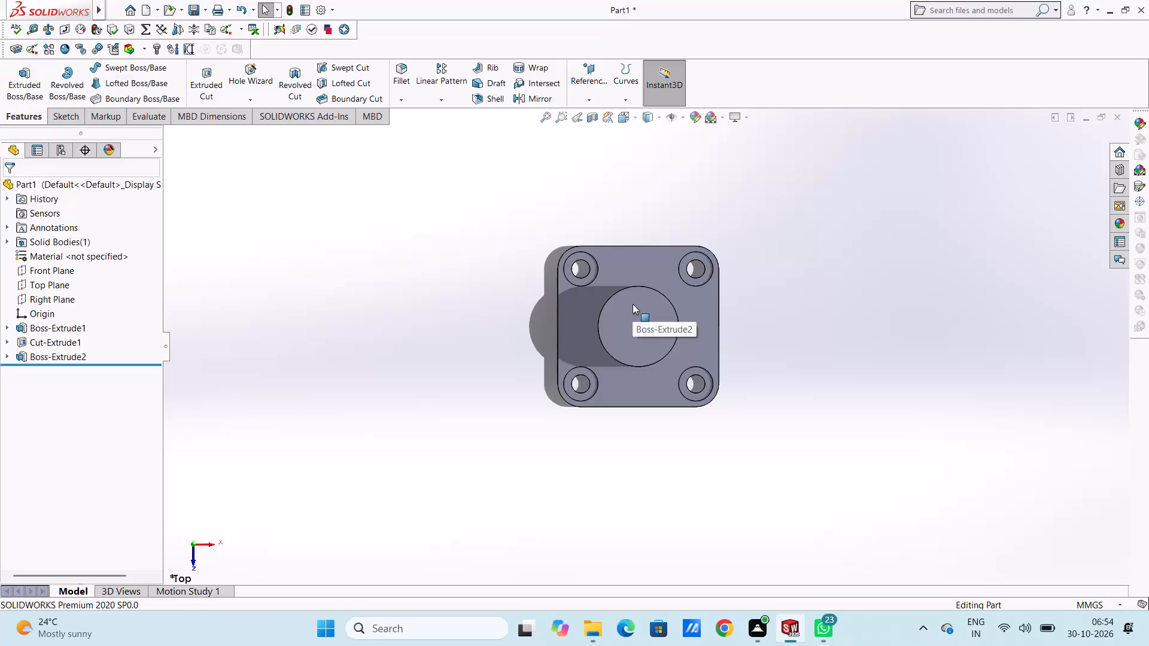
Start a sketch on the central boss's top face and draw a circle about 59 mm in diameter centred on the origin.
scroll(697, 343, "down", 4)
scroll(617, 297, "up", 3)
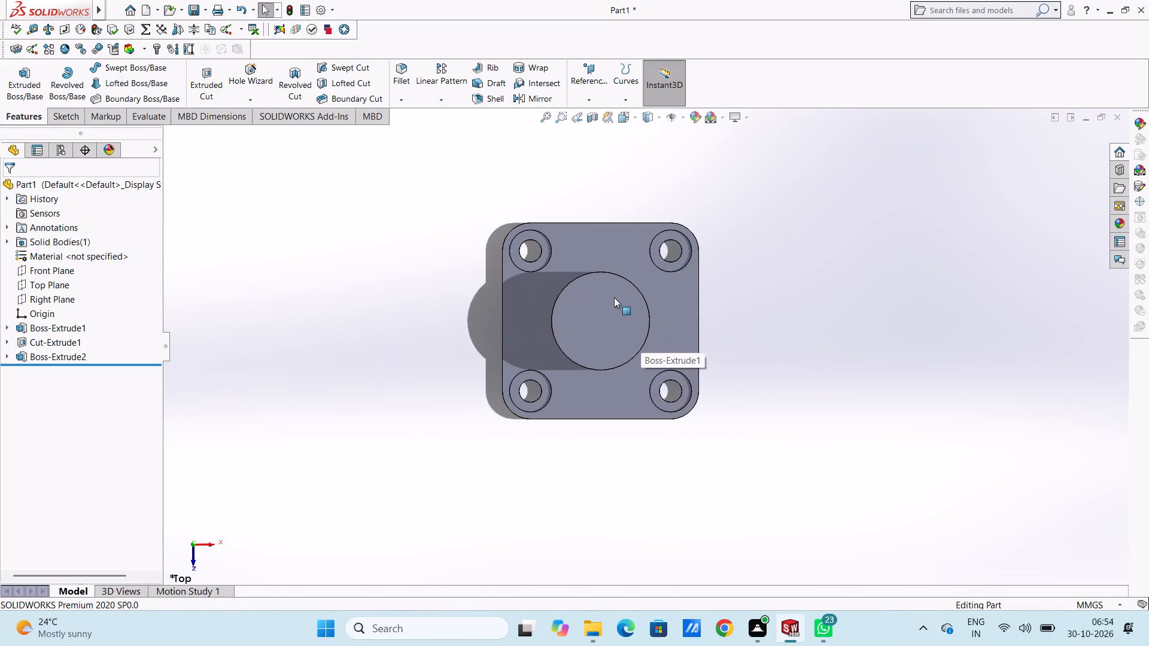
scroll(557, 273, "down", 1)
left_click(634, 326)
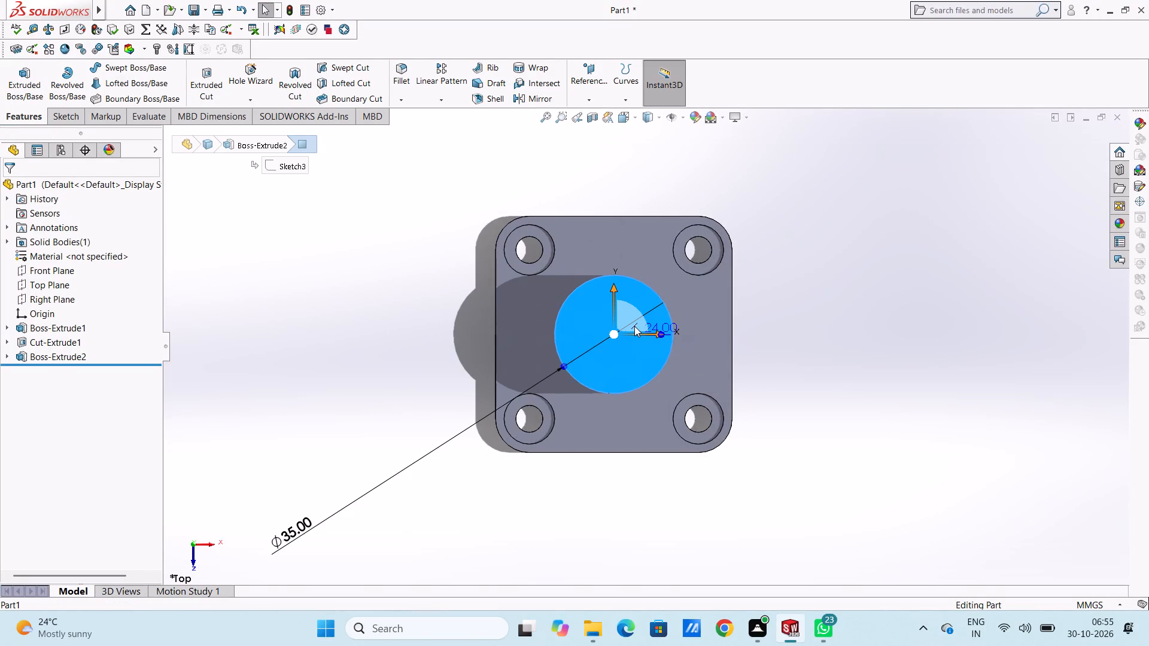
left_click(687, 294)
left_click(381, 315)
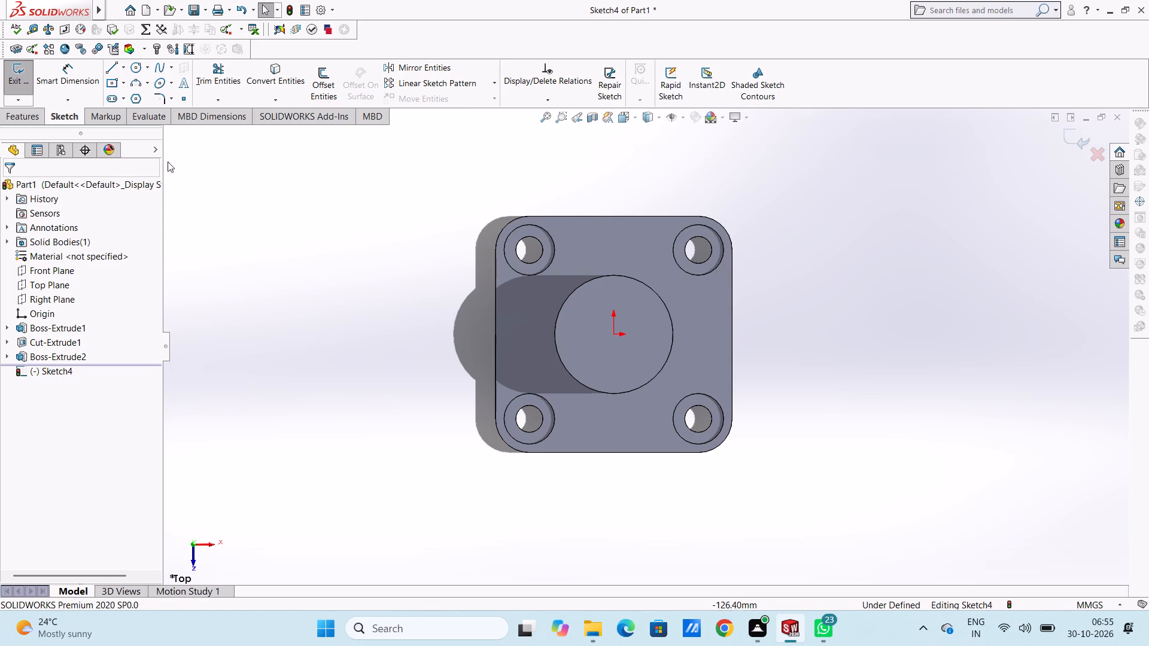
left_click(138, 69)
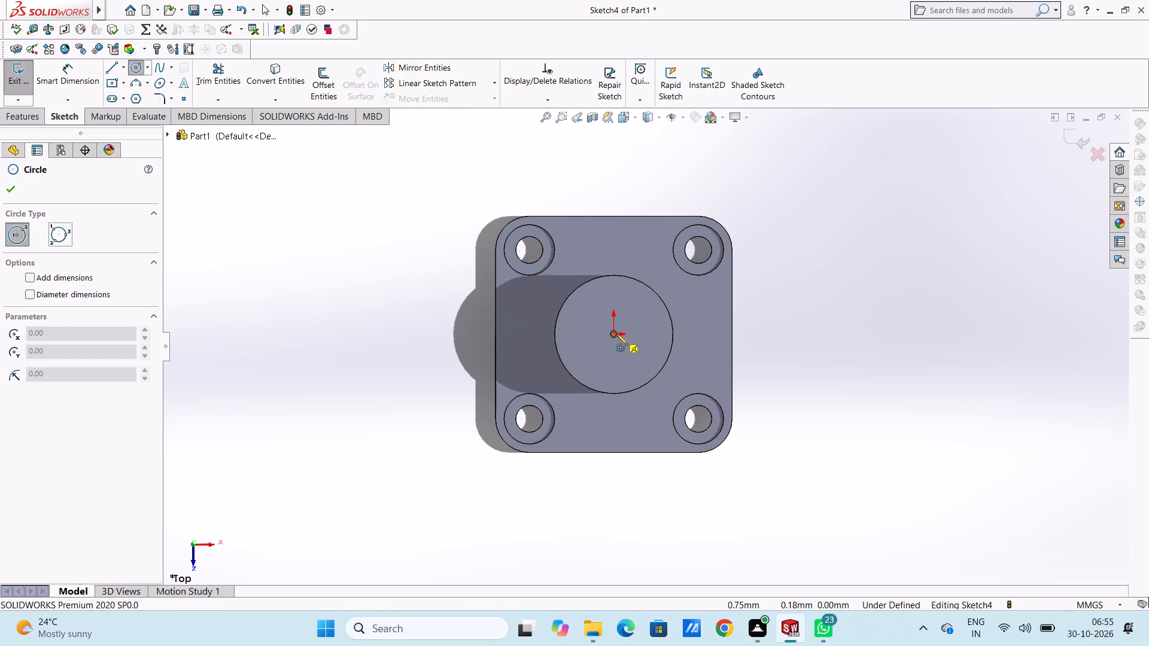
left_click(616, 334)
left_click(710, 364)
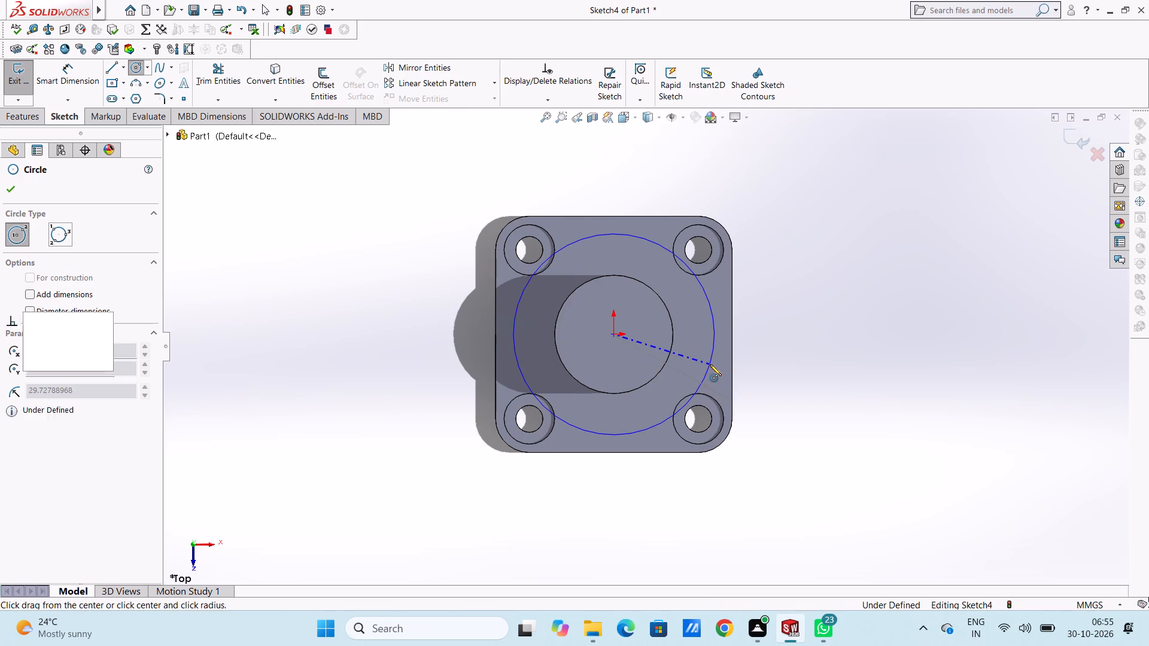
left_click(16, 187)
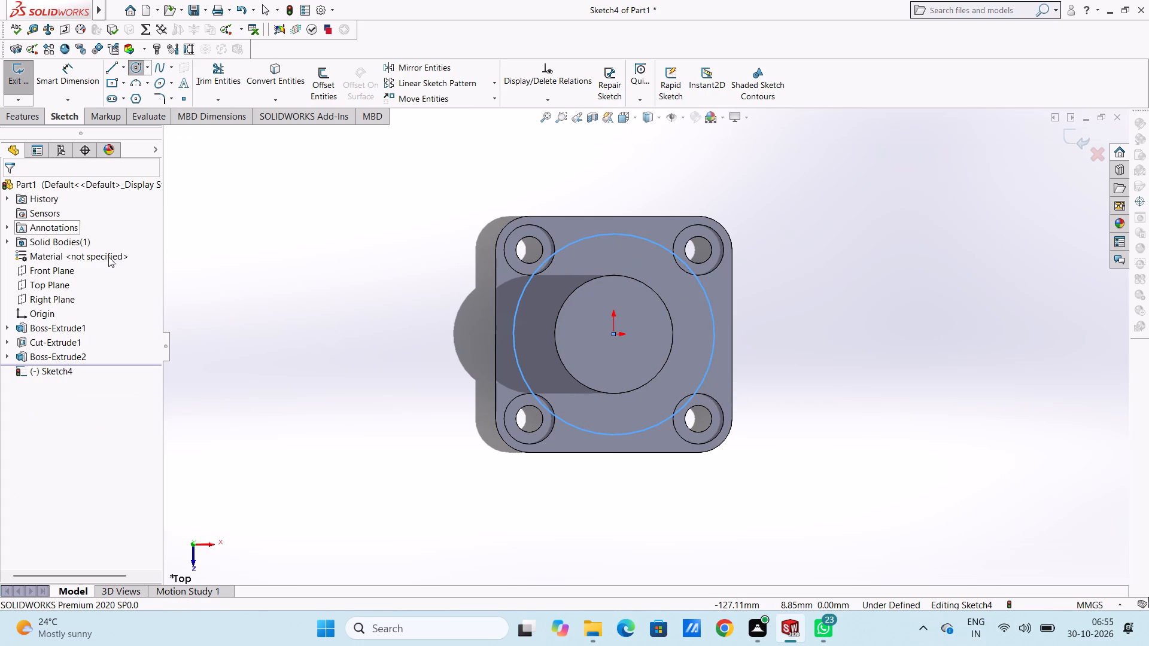
left_click(223, 310)
Dimension the new circle at 50 mm diameter, placing the dimension beyond the plate's upper-left corner, and finish dimensioning.
left_click(87, 68)
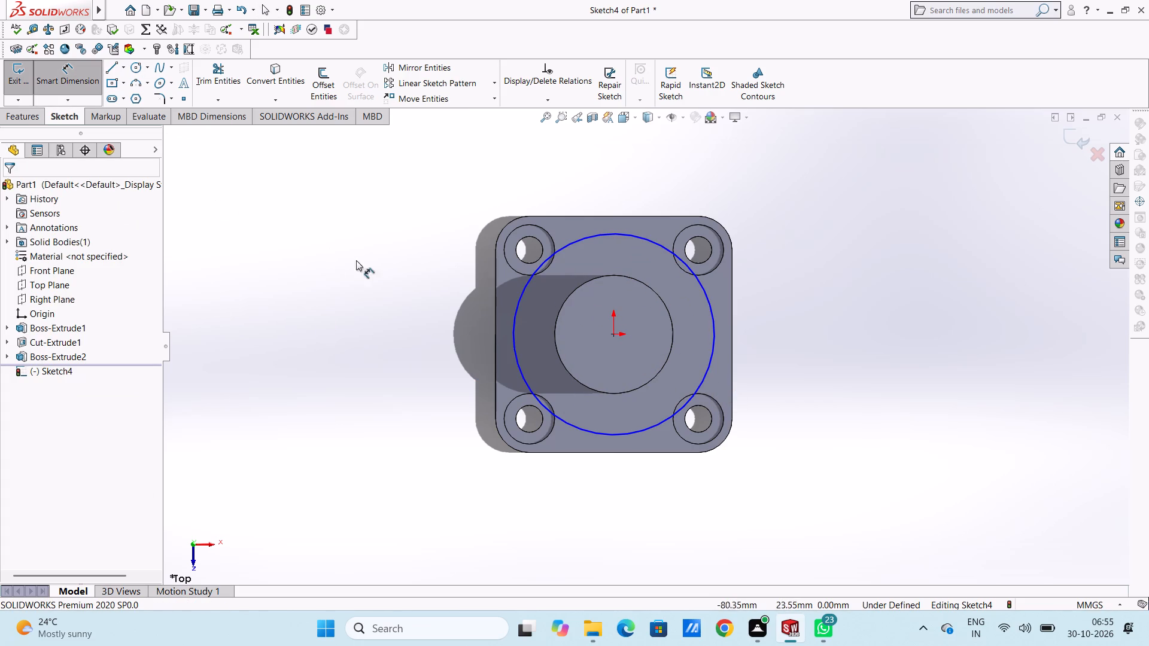
left_click(515, 333)
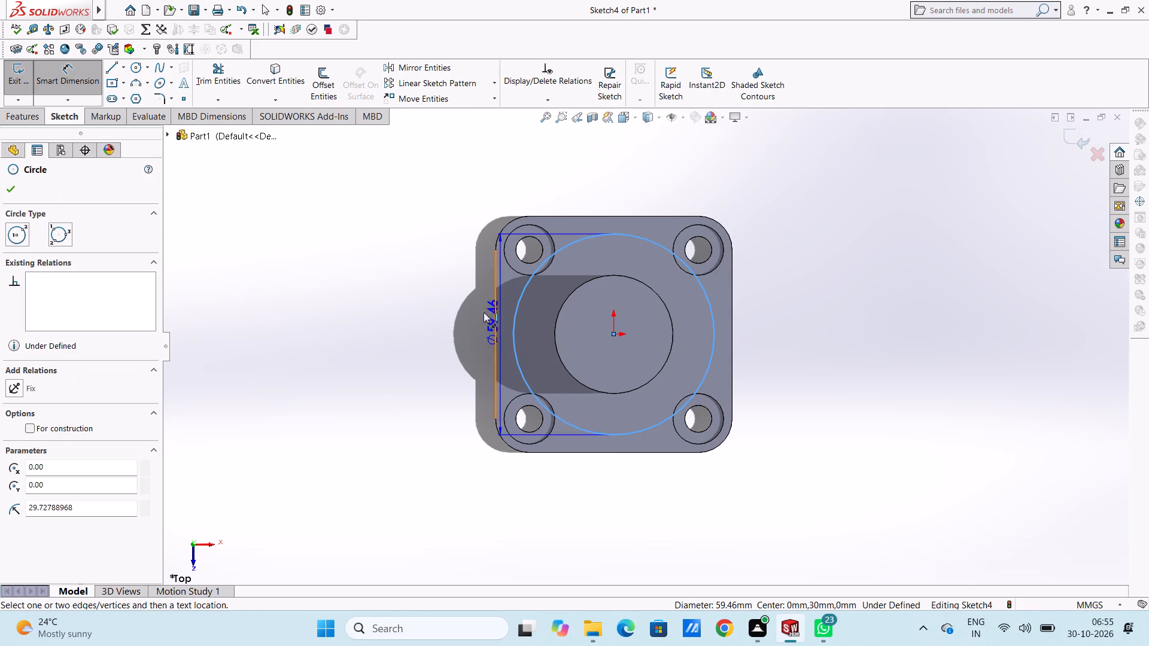
left_click(323, 199)
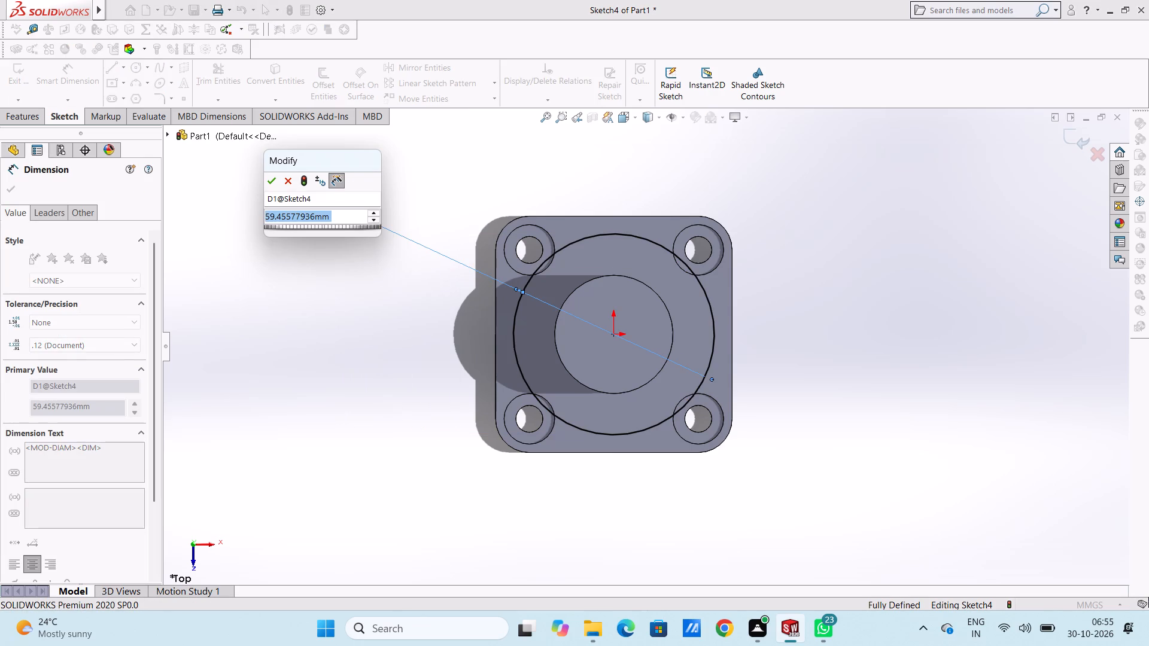
type("50")
key("Return")
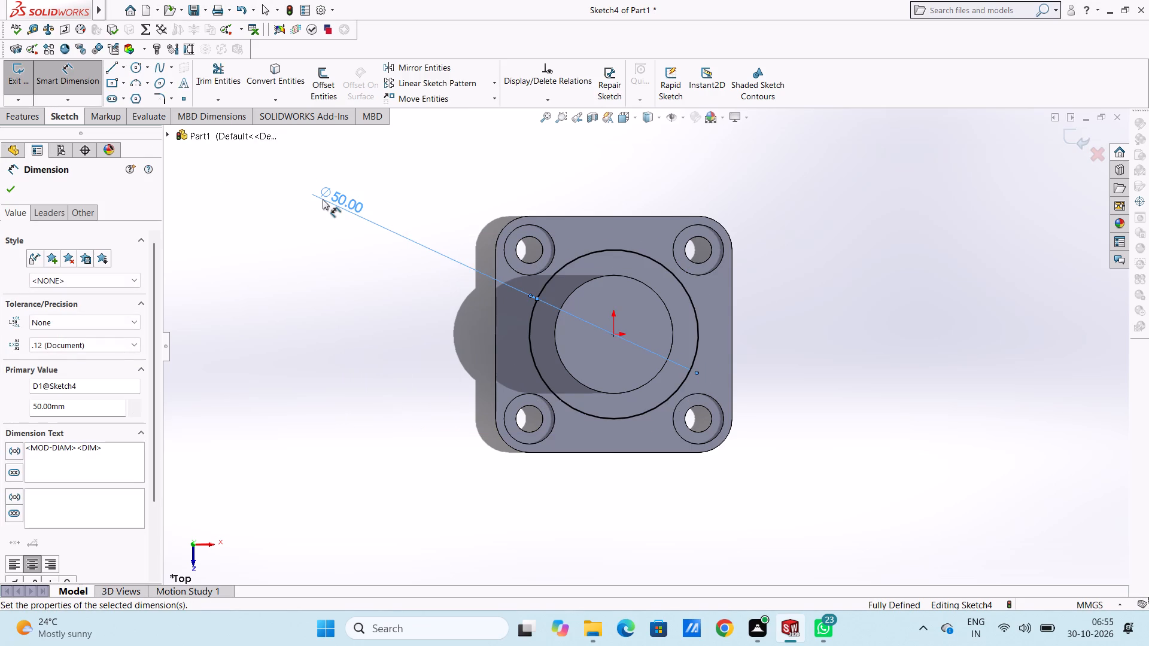
left_click(334, 310)
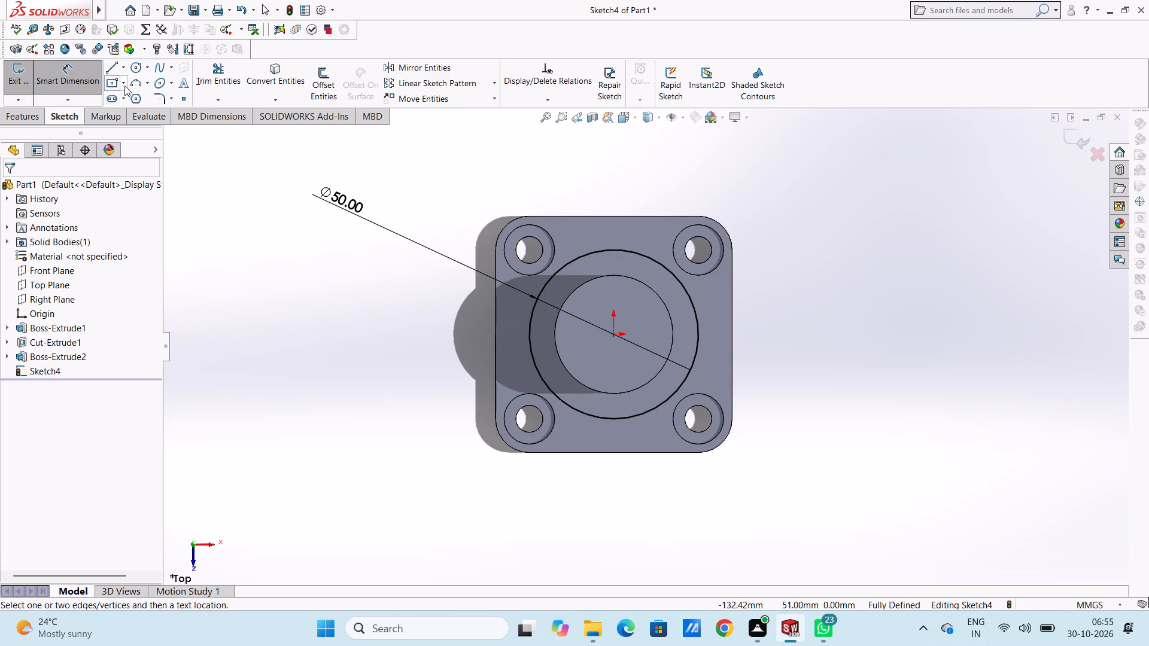
left_click(98, 82)
Extrude the 50 mm circle upward from the boss's top face as a merged blind boss, 50 mm deep.
middle_click_drag(376, 380, 362, 287)
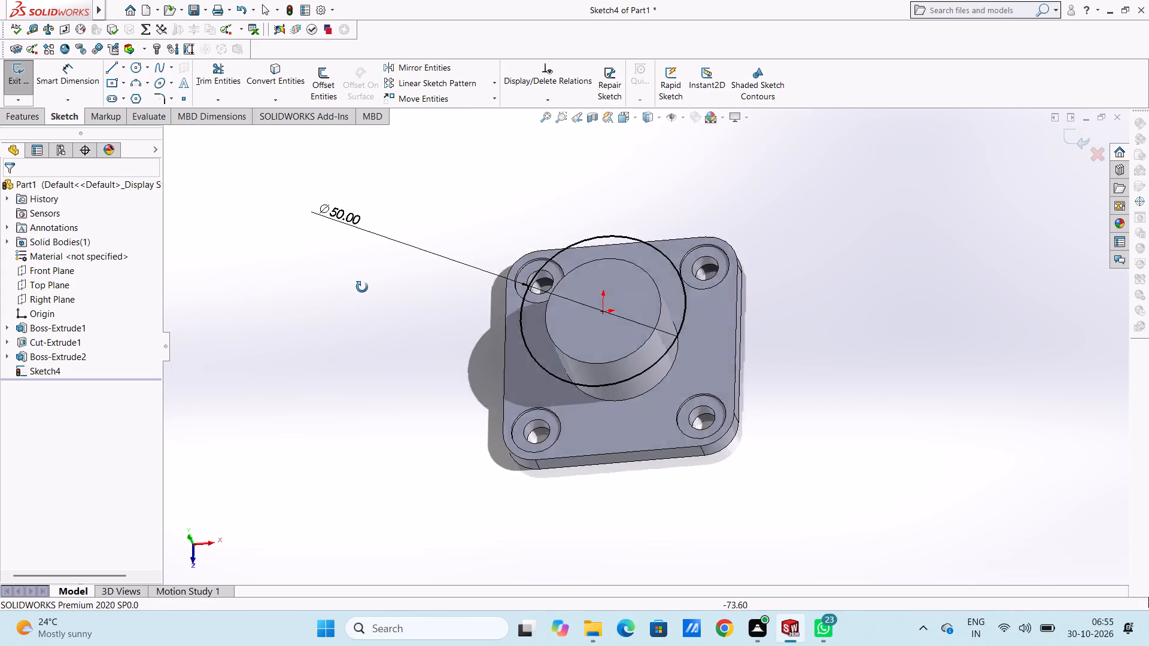
middle_click_drag(362, 287, 409, 246)
middle_click(409, 246)
middle_click_drag(406, 399, 382, 309)
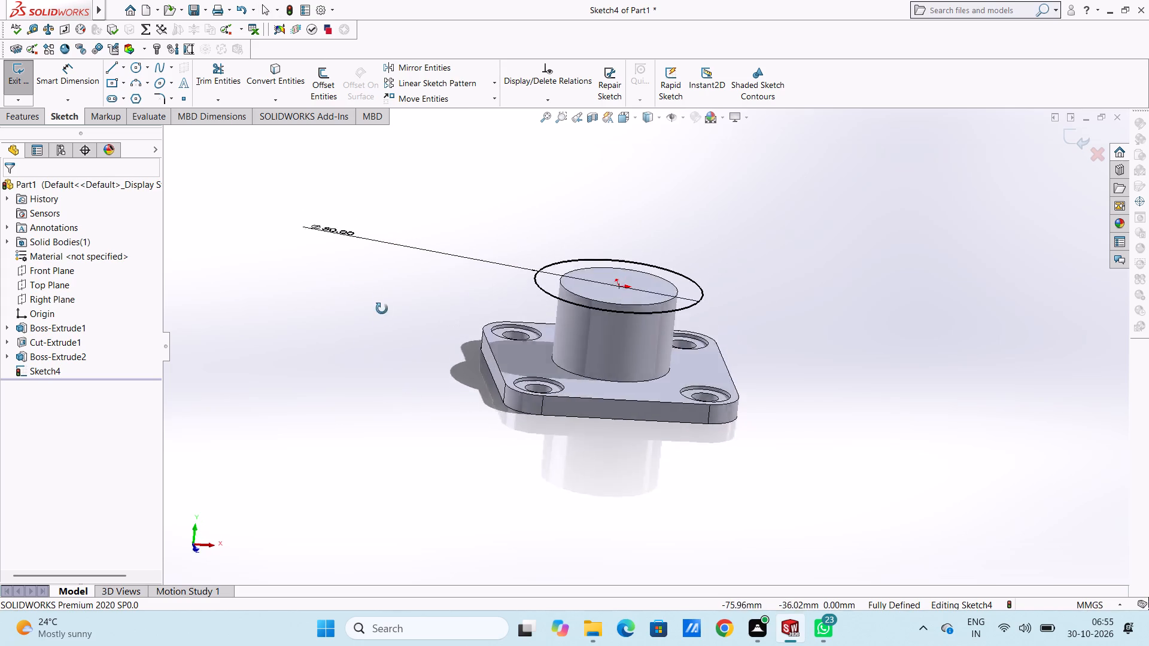
middle_click_drag(382, 309, 364, 358)
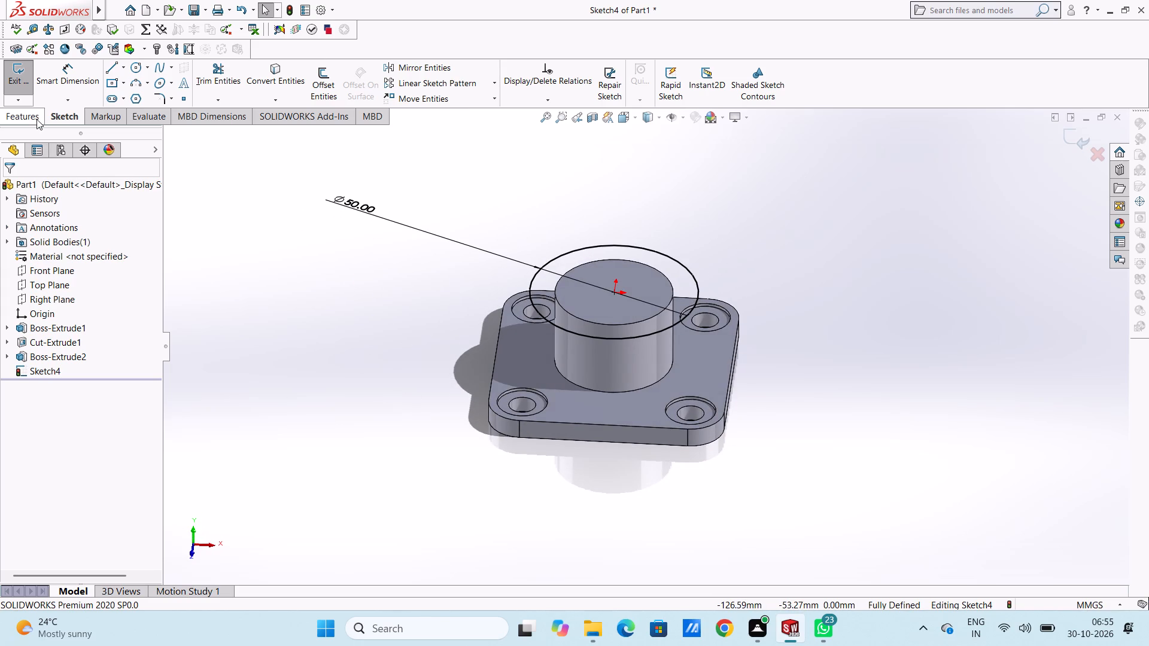
left_click(35, 116)
left_click(23, 78)
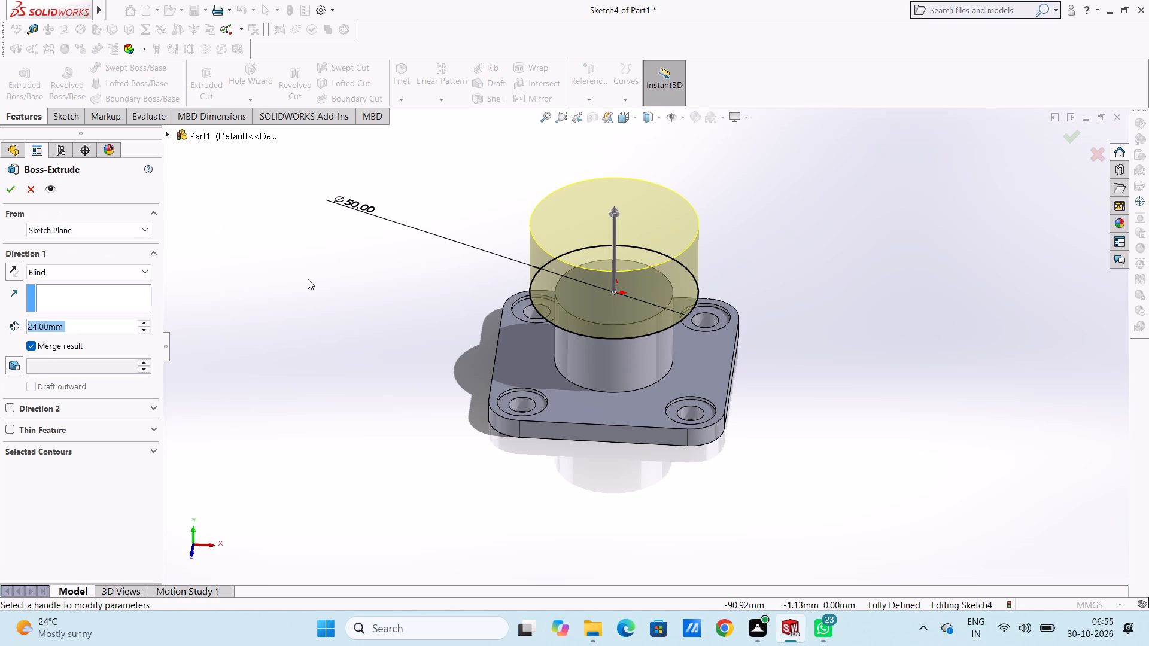
type("50")
key("Return")
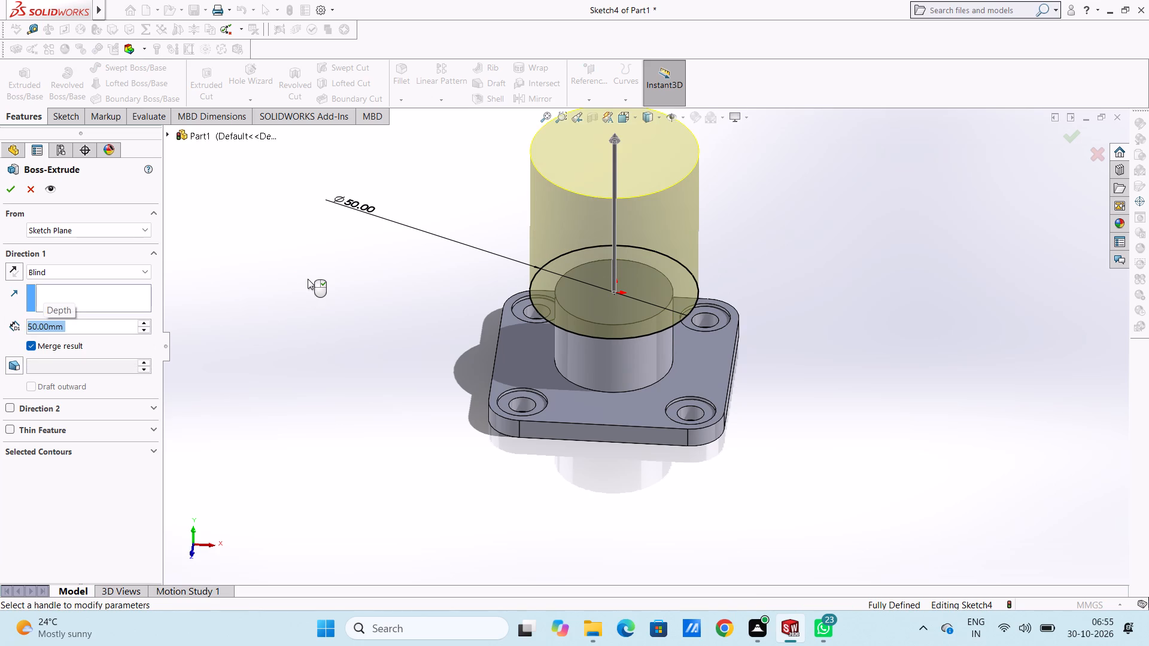
scroll(526, 285, "up", 4)
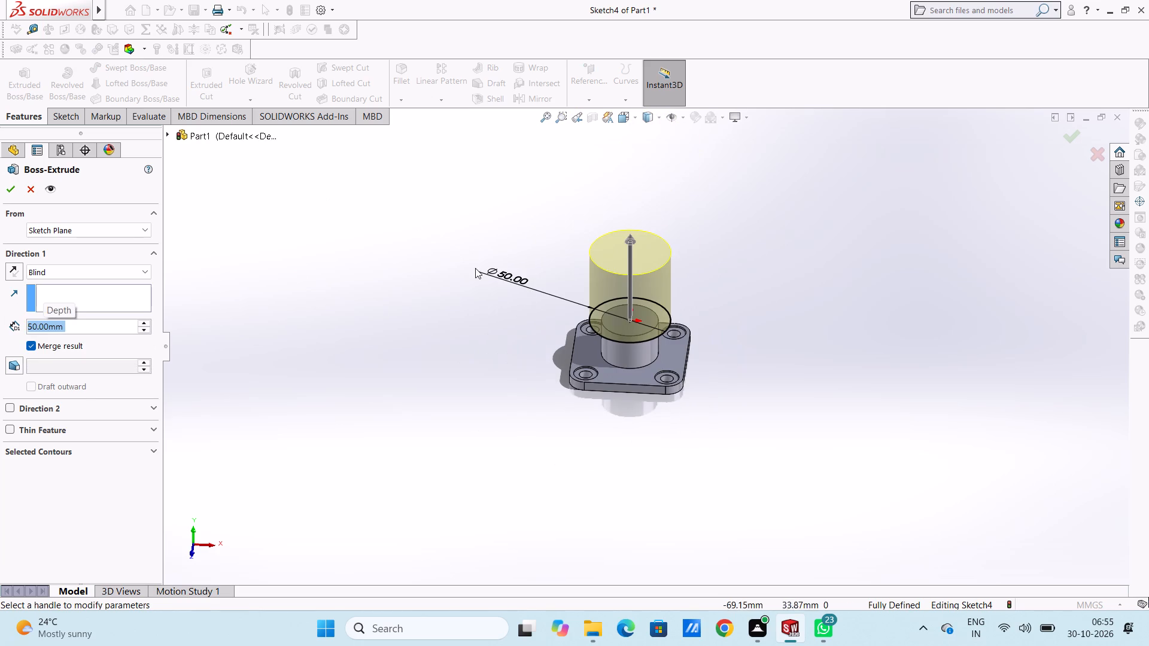
left_click(13, 191)
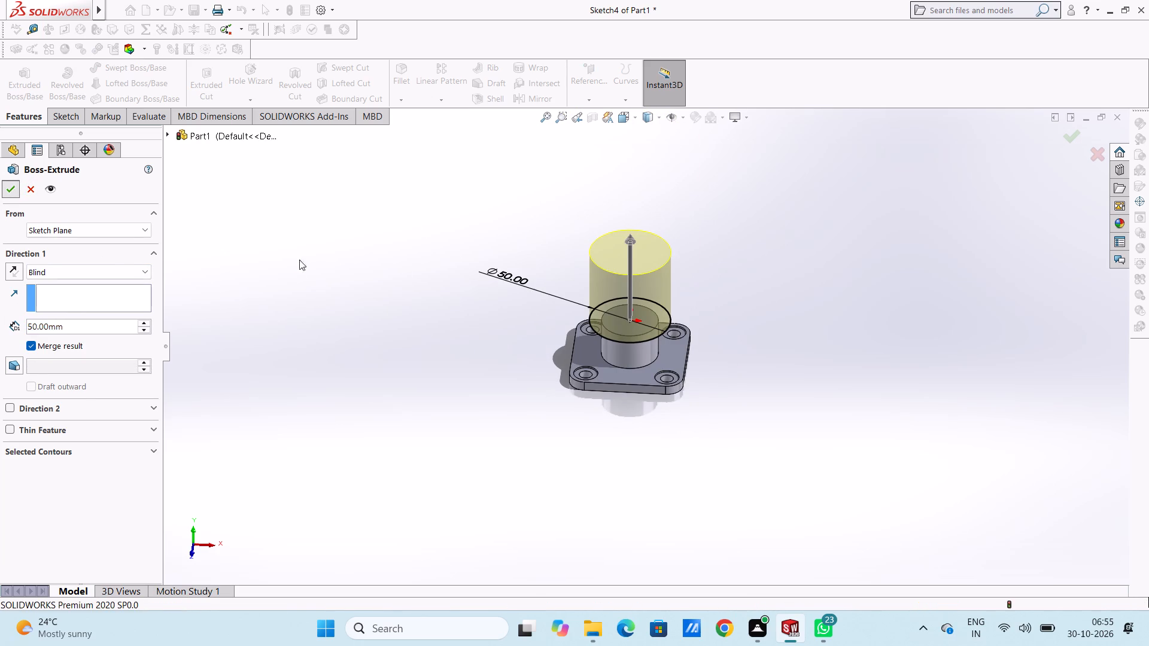
left_click(379, 281)
Examine the stepped cylinder and base plate from several angles, including the underside of the larger cylinder.
middle_click_drag(446, 334, 499, 245)
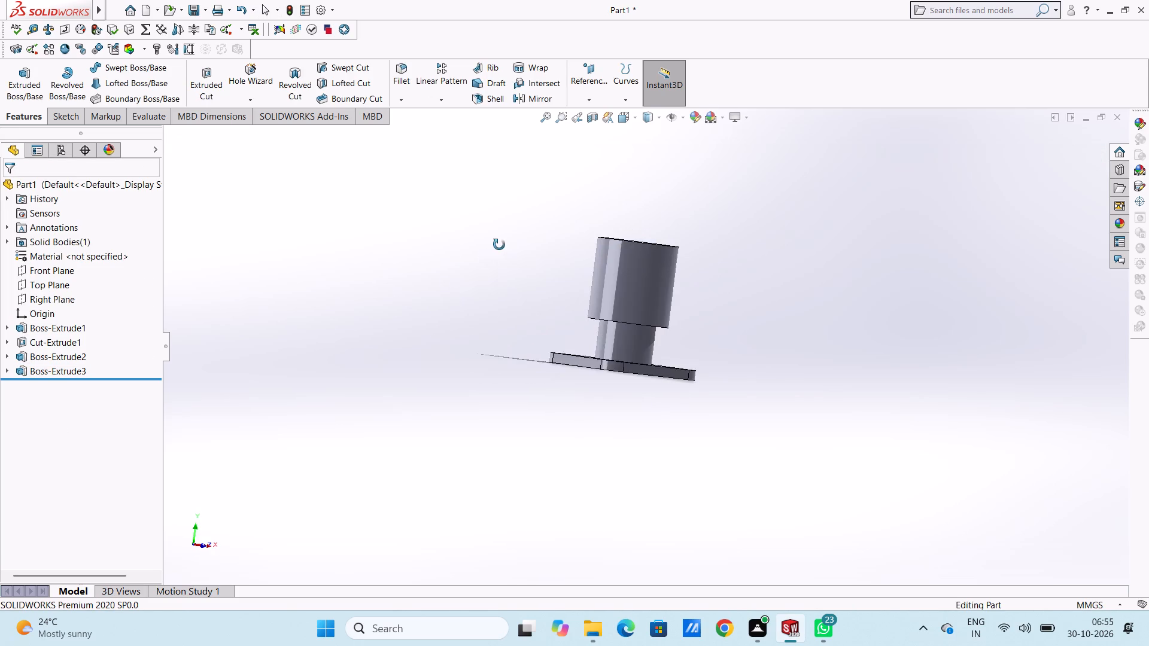
middle_click_drag(499, 245, 615, 283)
middle_click_drag(542, 327, 347, 351)
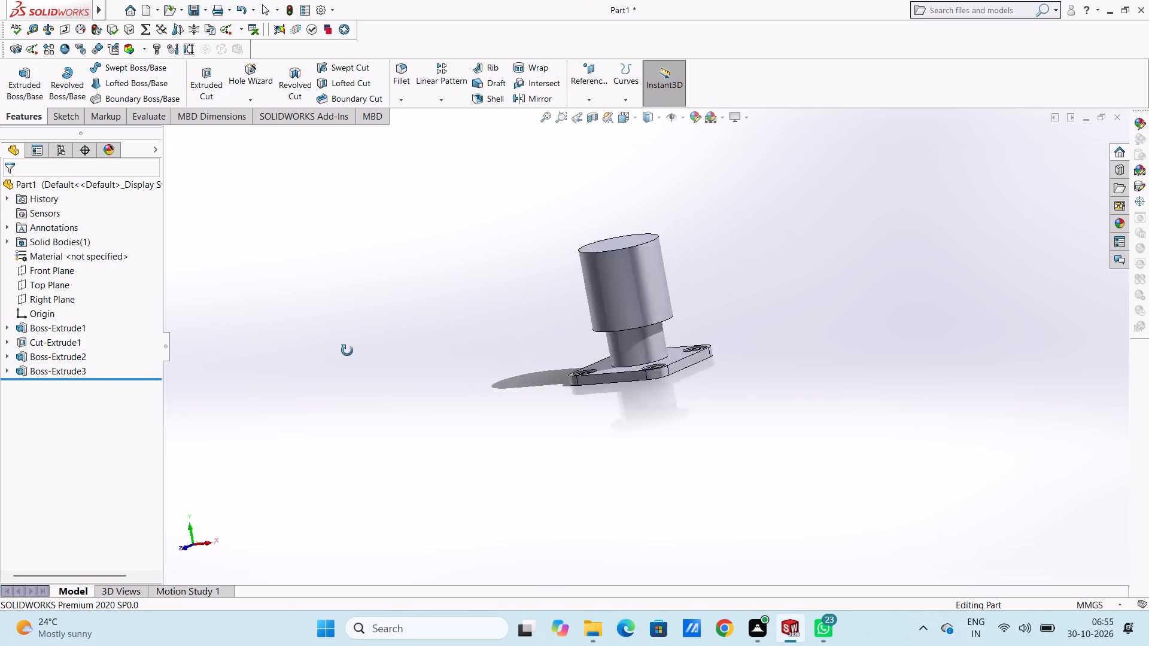
middle_click_drag(347, 351, 373, 398)
middle_click(373, 398)
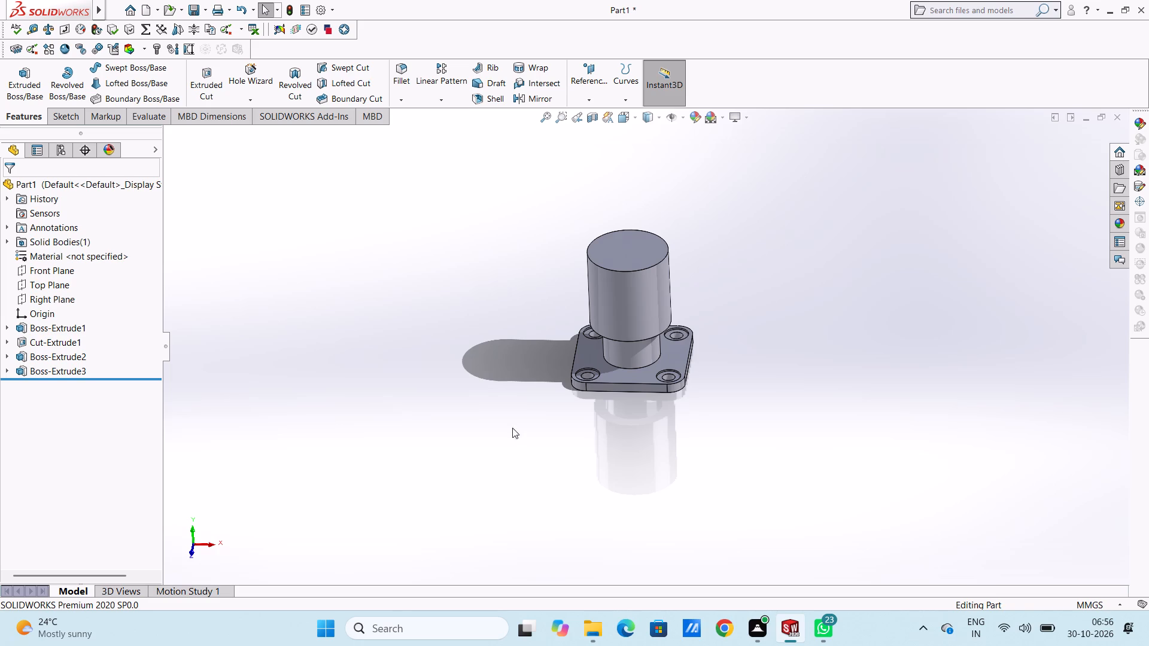
middle_click_drag(506, 427, 523, 319)
middle_click_drag(490, 417, 481, 352)
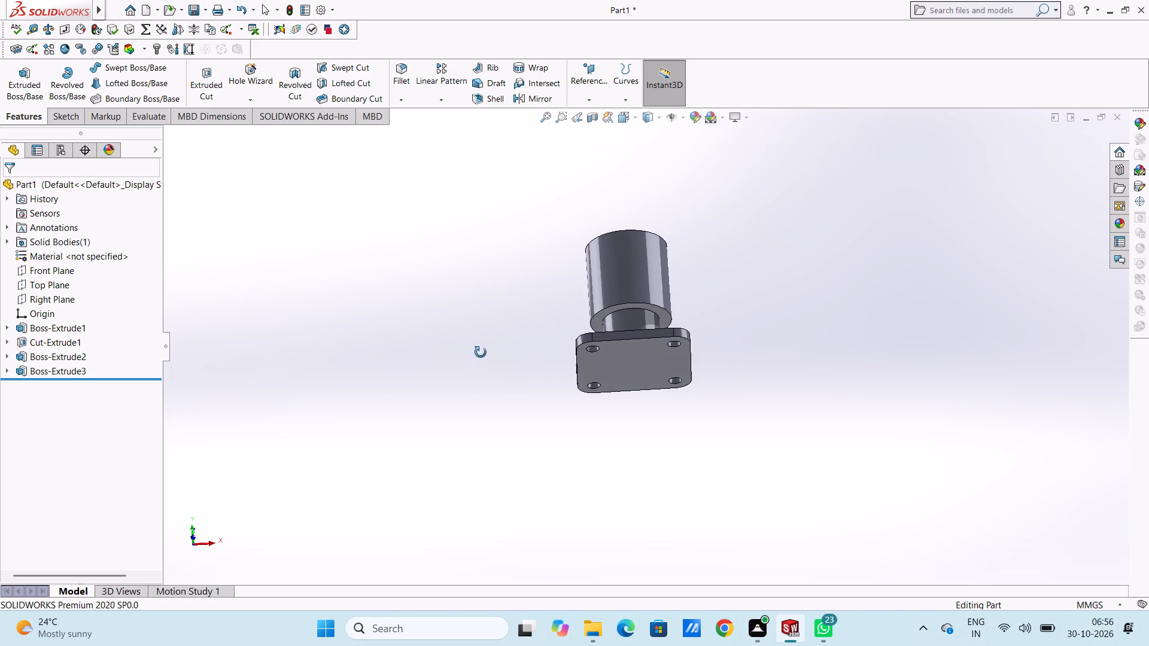
middle_click_drag(481, 352, 430, 406)
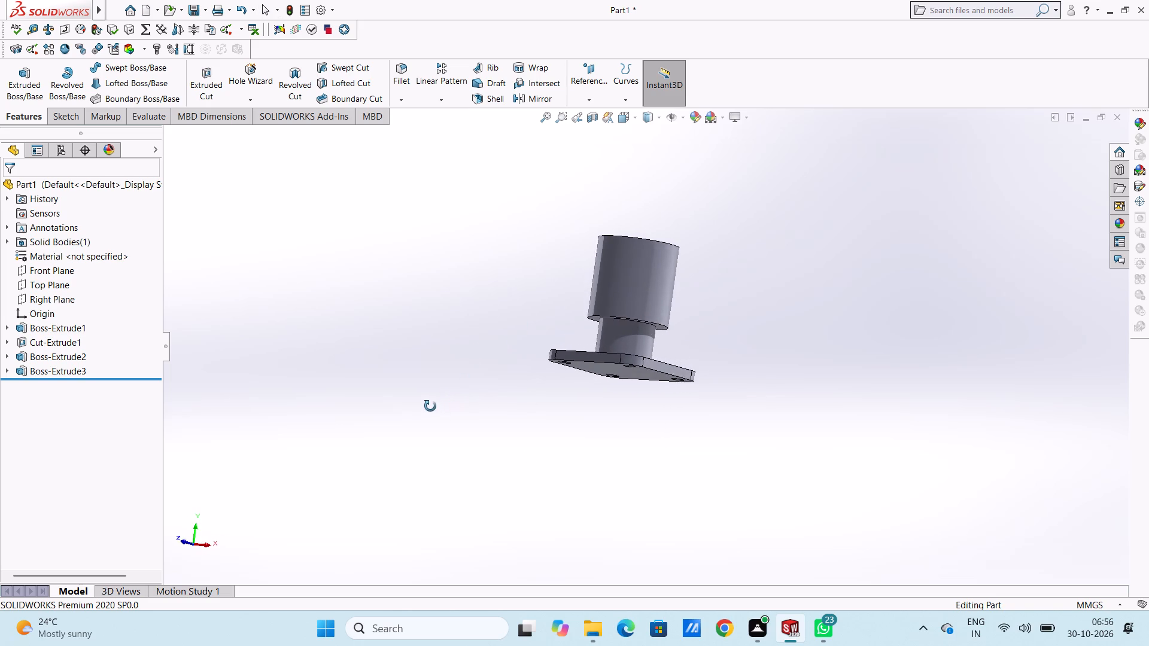
middle_click_drag(430, 406, 415, 394)
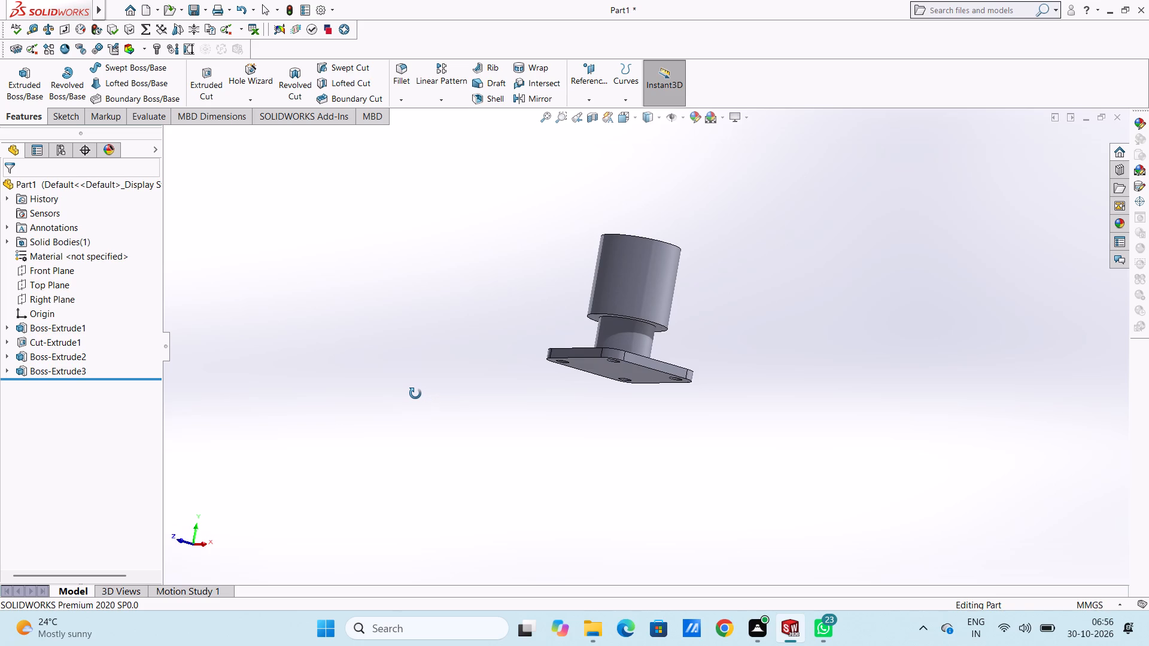
middle_click_drag(415, 394, 461, 403)
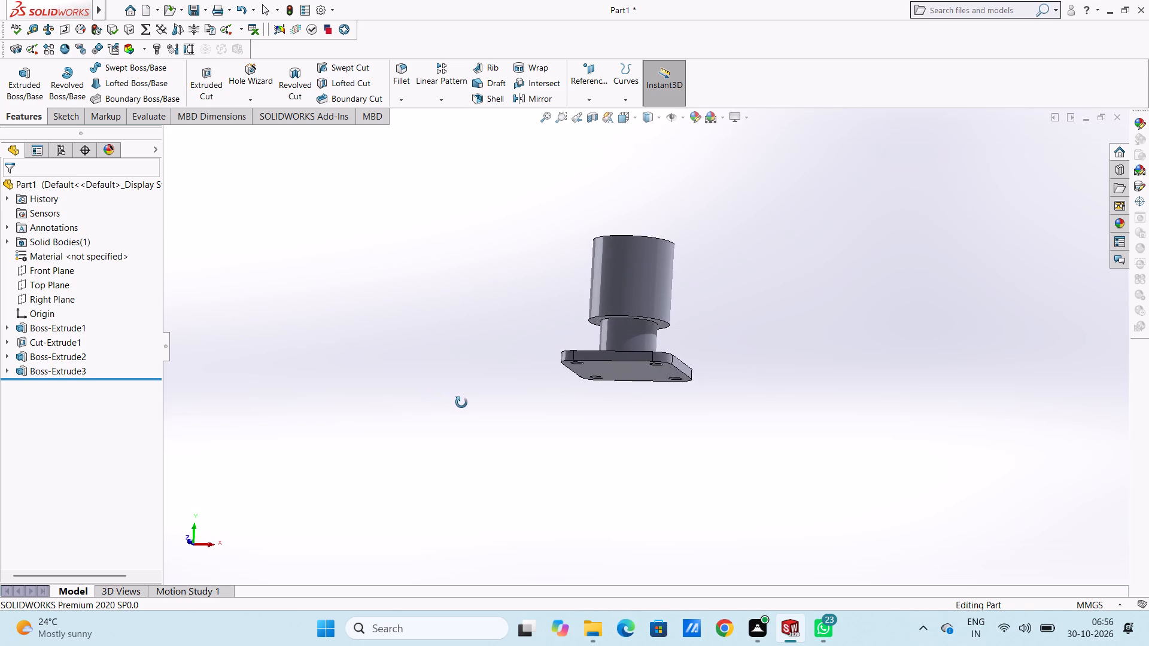
middle_click_drag(461, 403, 388, 418)
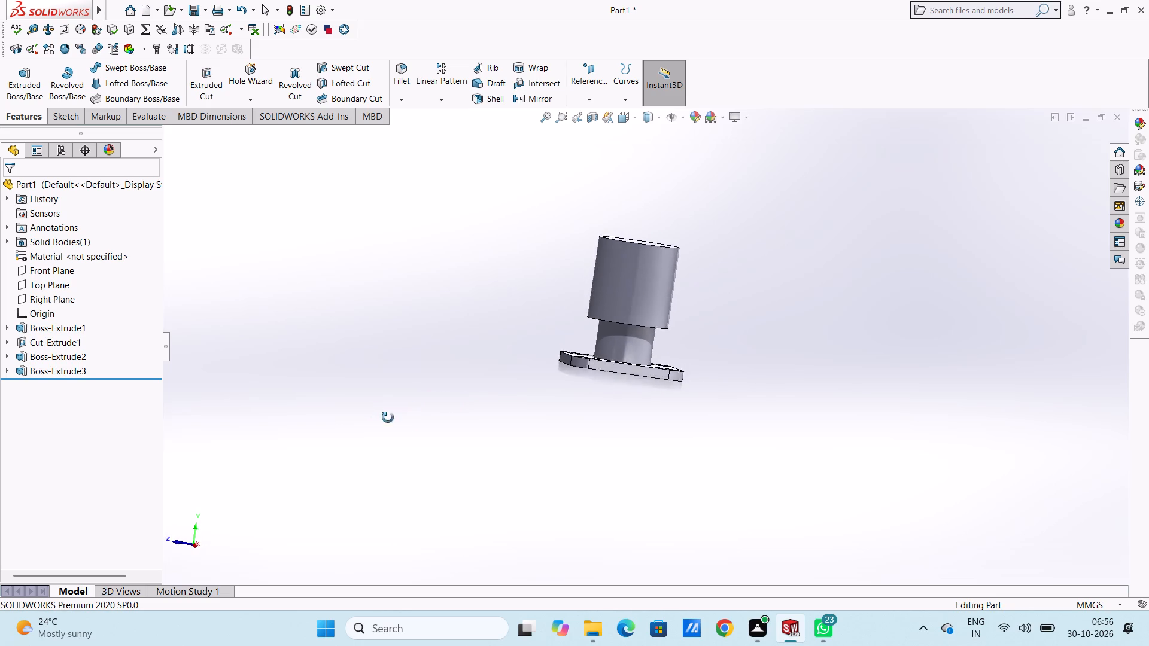
middle_click_drag(388, 418, 524, 343)
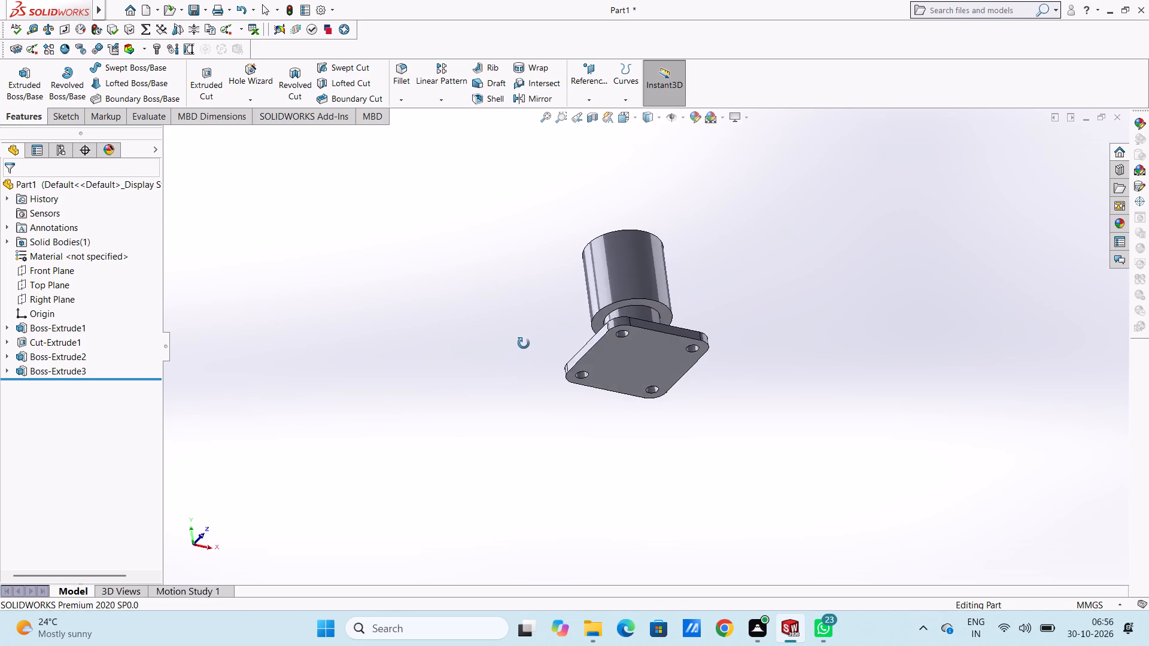
middle_click_drag(524, 343, 448, 386)
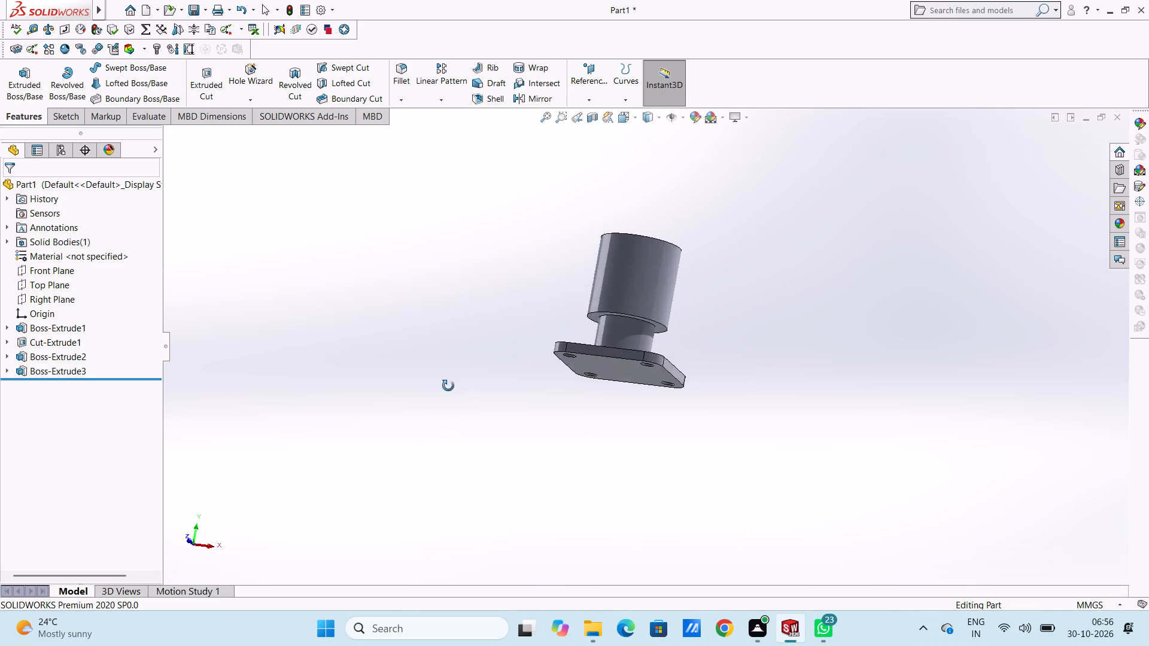
middle_click_drag(448, 386, 359, 360)
middle_click_drag(478, 477, 461, 407)
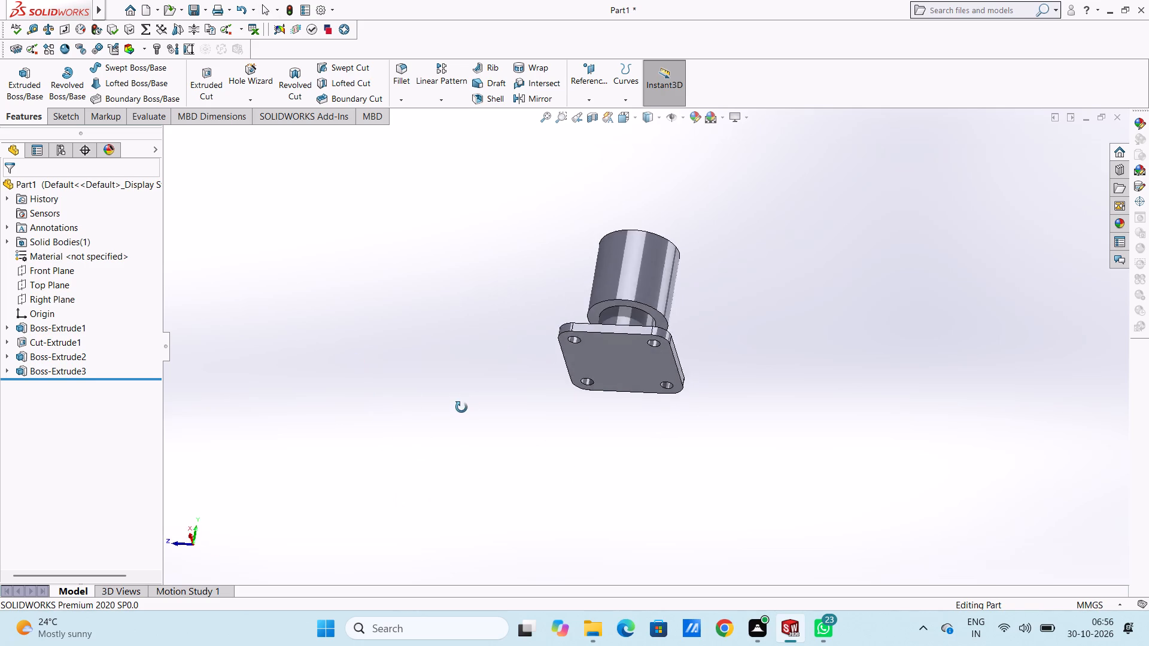
middle_click_drag(461, 407, 501, 383)
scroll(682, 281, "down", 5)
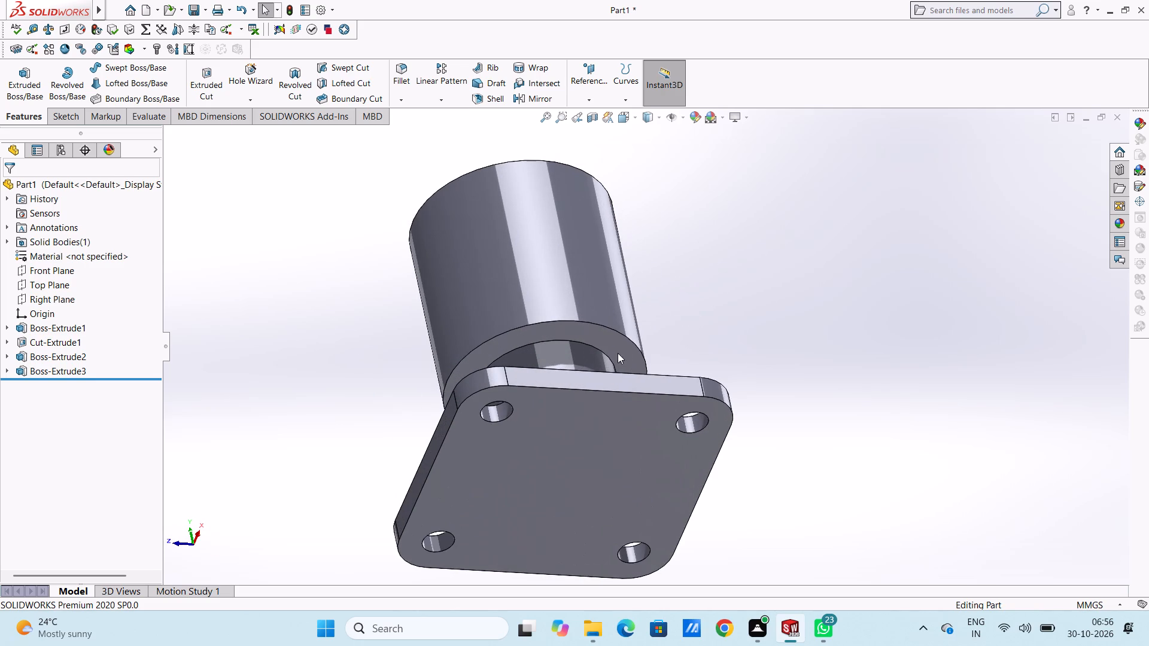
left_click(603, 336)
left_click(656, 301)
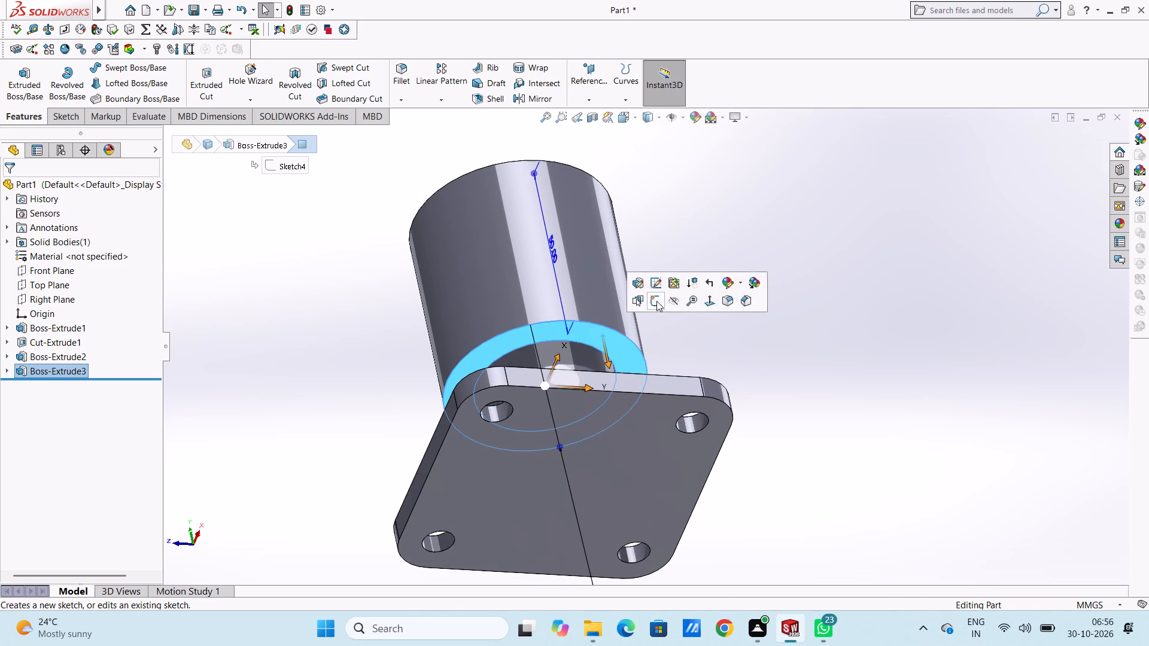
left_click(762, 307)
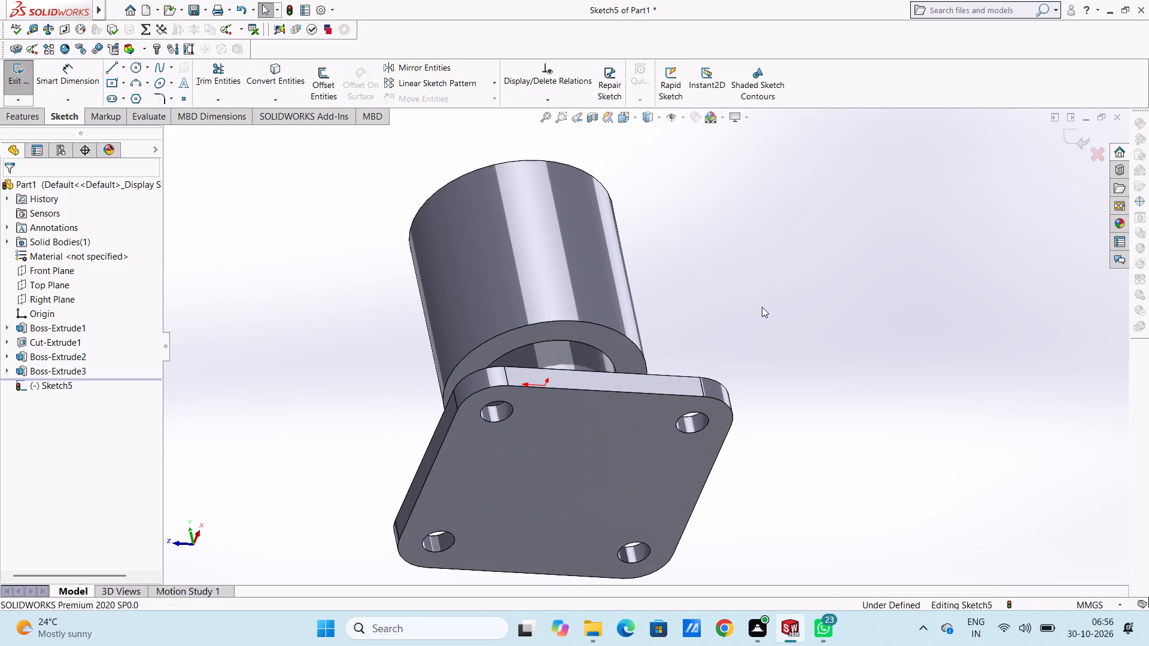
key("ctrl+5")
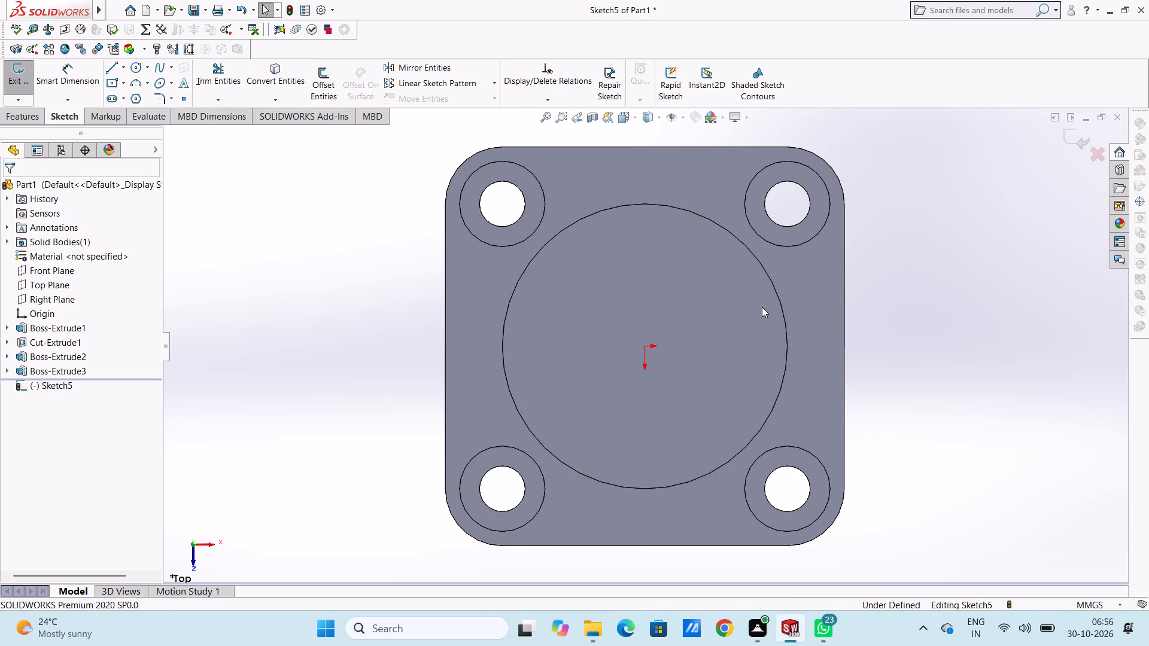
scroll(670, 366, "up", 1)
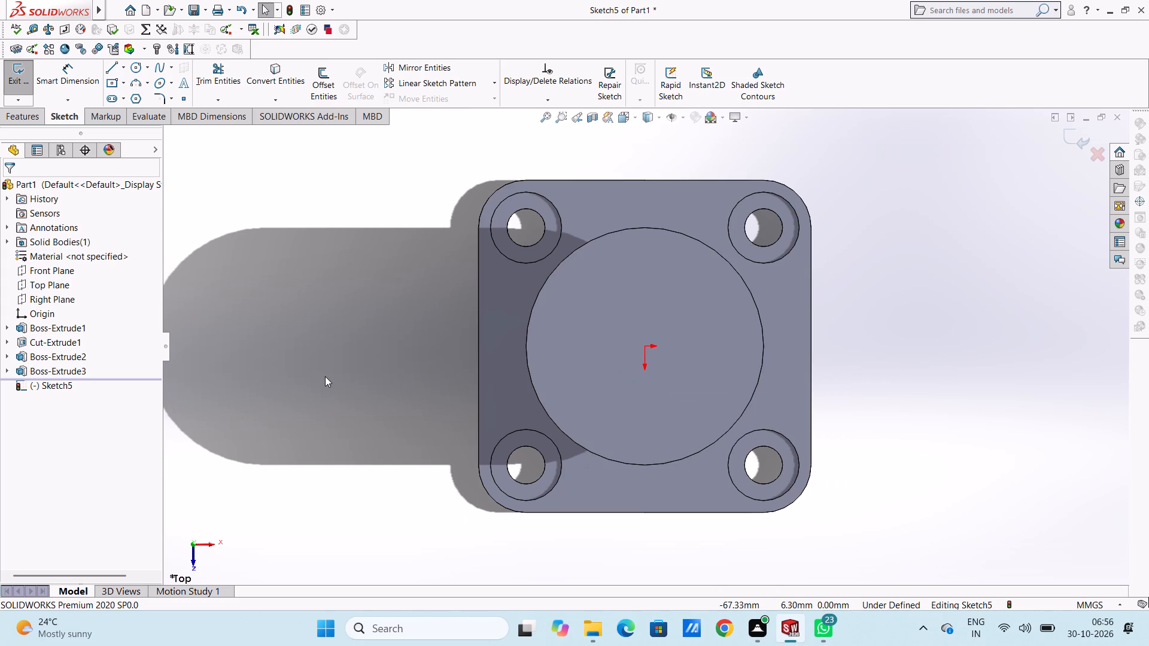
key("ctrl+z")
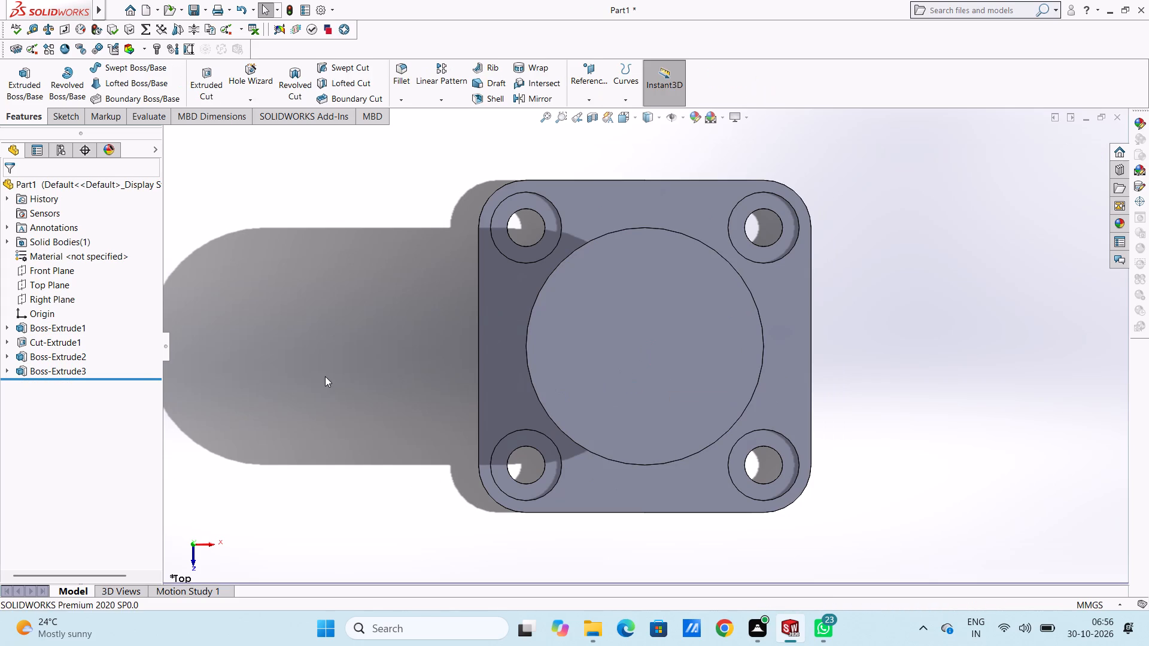
Start a sketch on the annular underside face of the 50 mm cylinder and orient the view to the top.
middle_click_drag(473, 391, 460, 201)
middle_click_drag(512, 336, 545, 142)
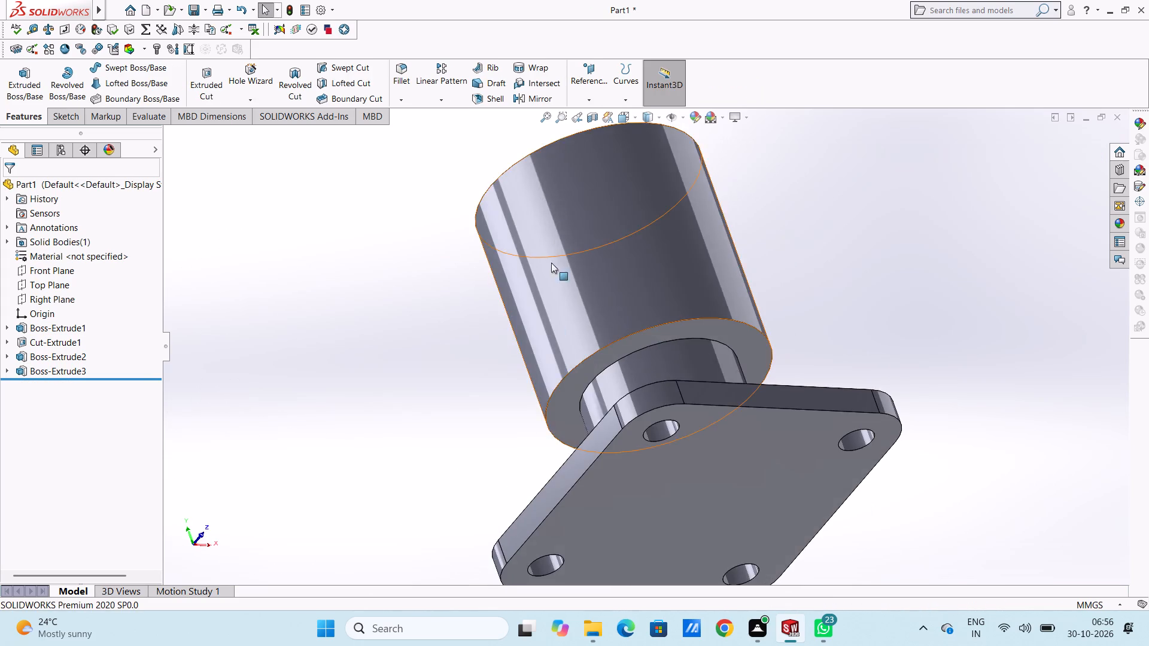
middle_click_drag(541, 340, 503, 310)
scroll(496, 327, "up", 1)
scroll(597, 364, "down", 1)
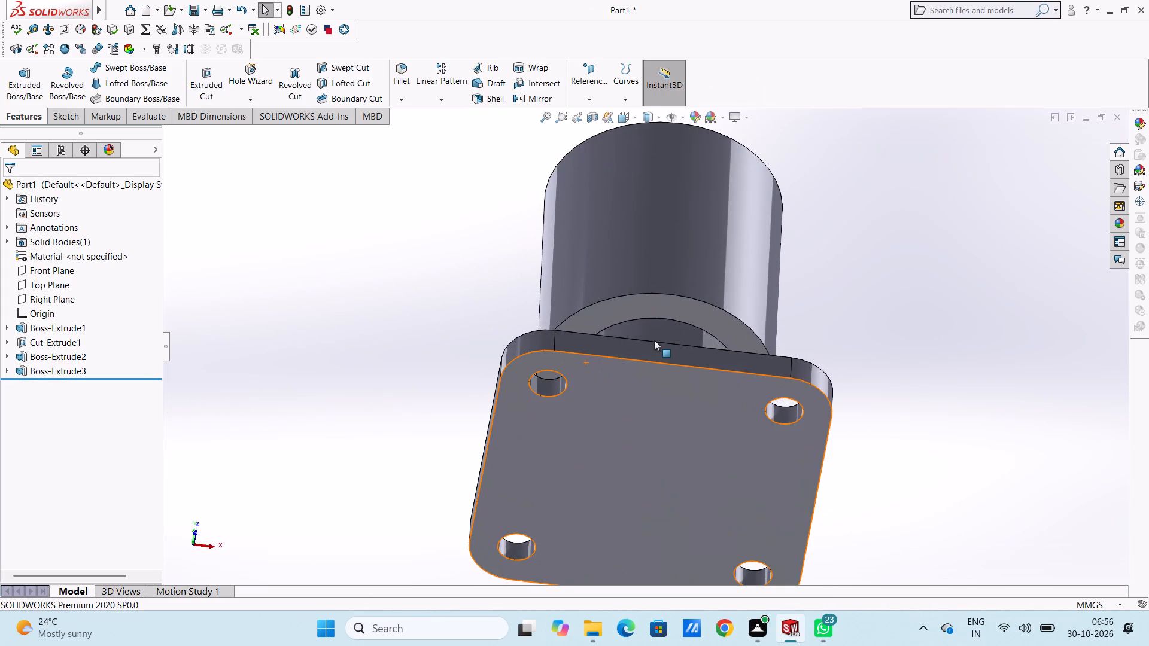
left_click(667, 310)
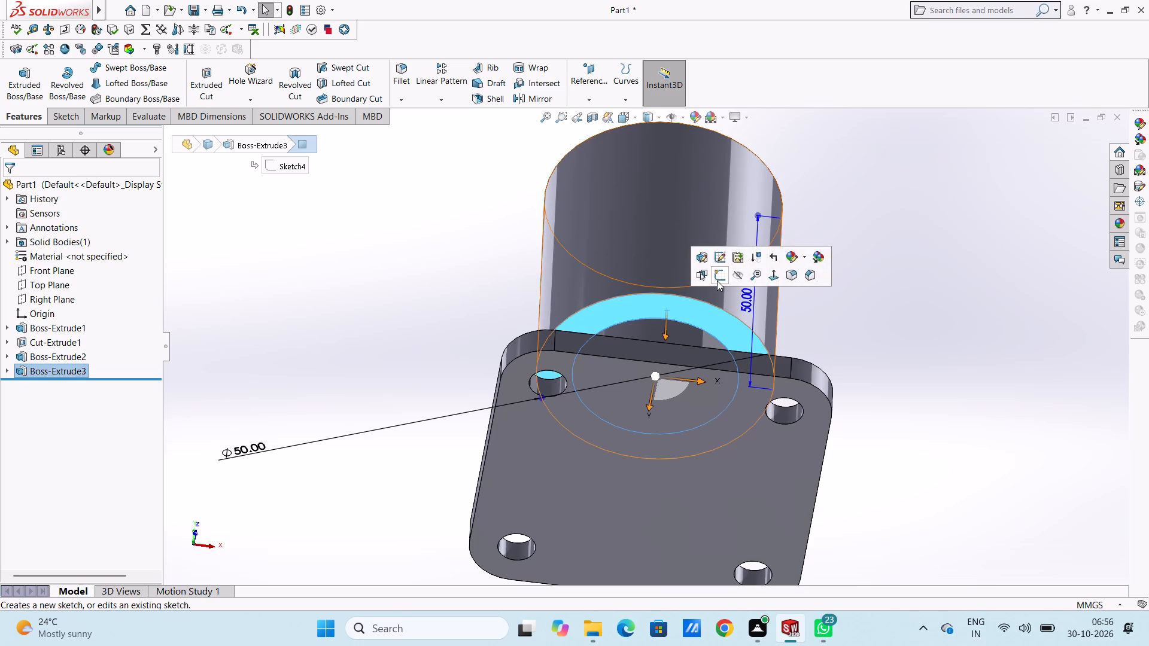
left_click(718, 279)
left_click(829, 307)
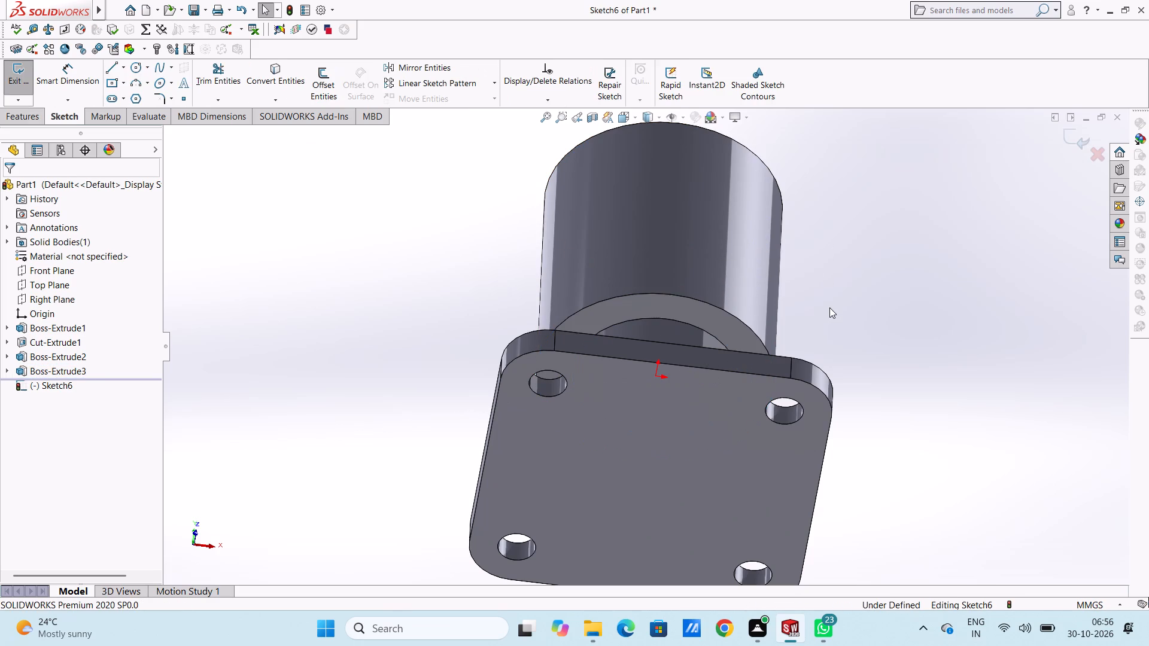
key("ctrl+5")
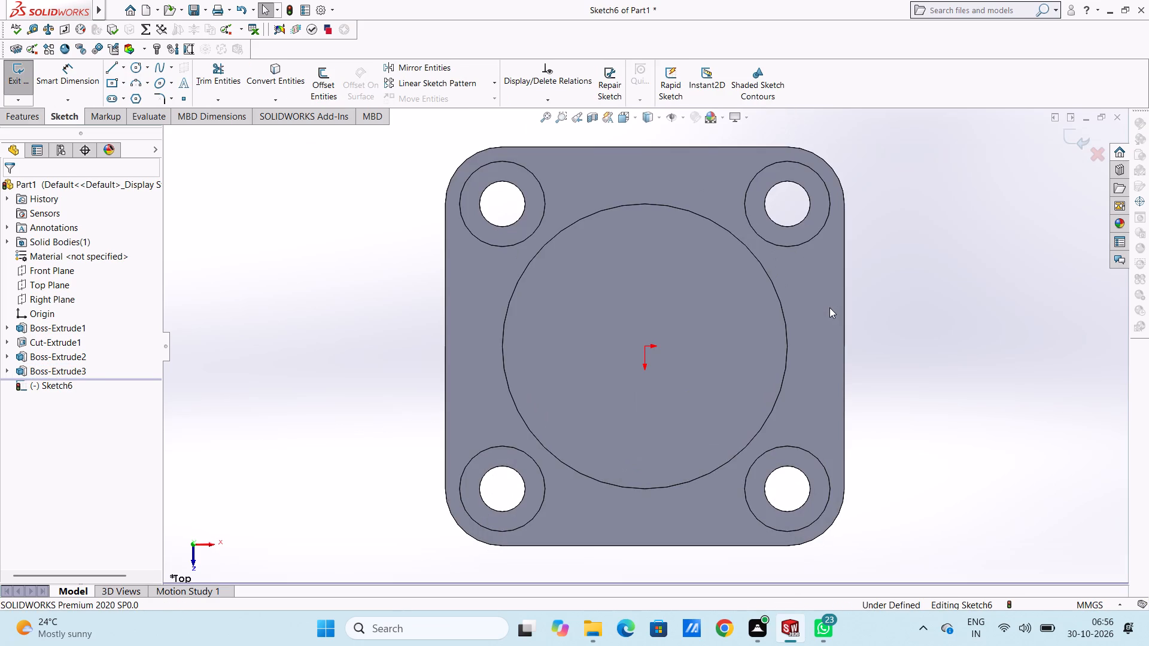
scroll(665, 377, "up", 3)
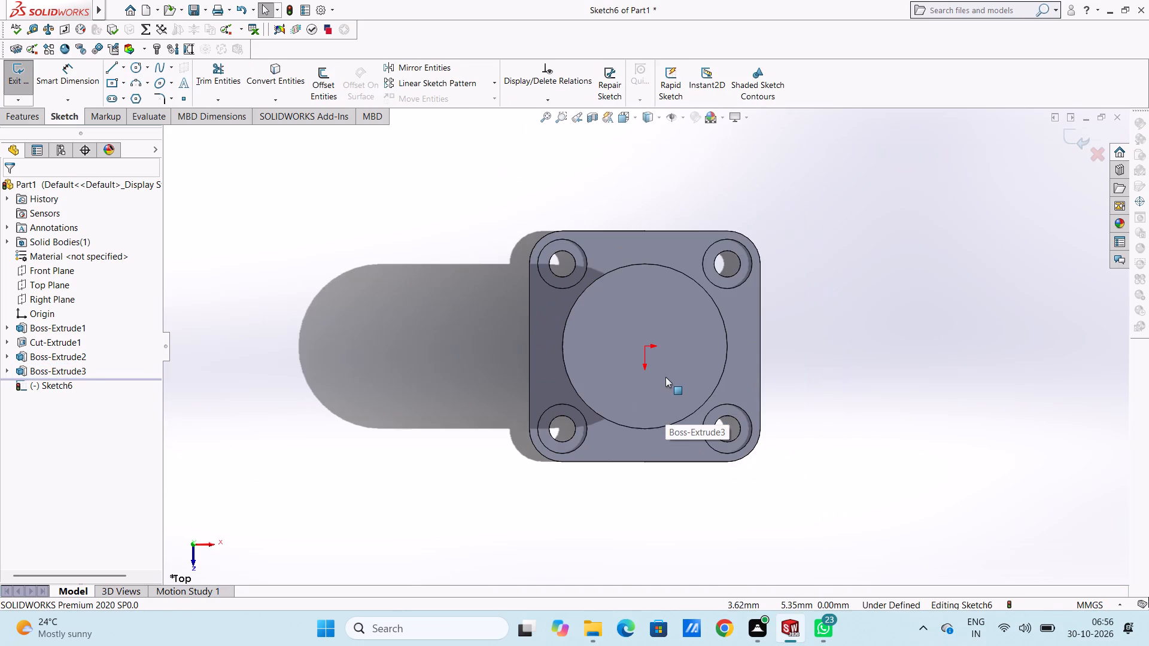
Draw a 25 mm radius circle centred on the origin, matching the large cylinder's outline, and finish the Circle tool.
left_click(137, 71)
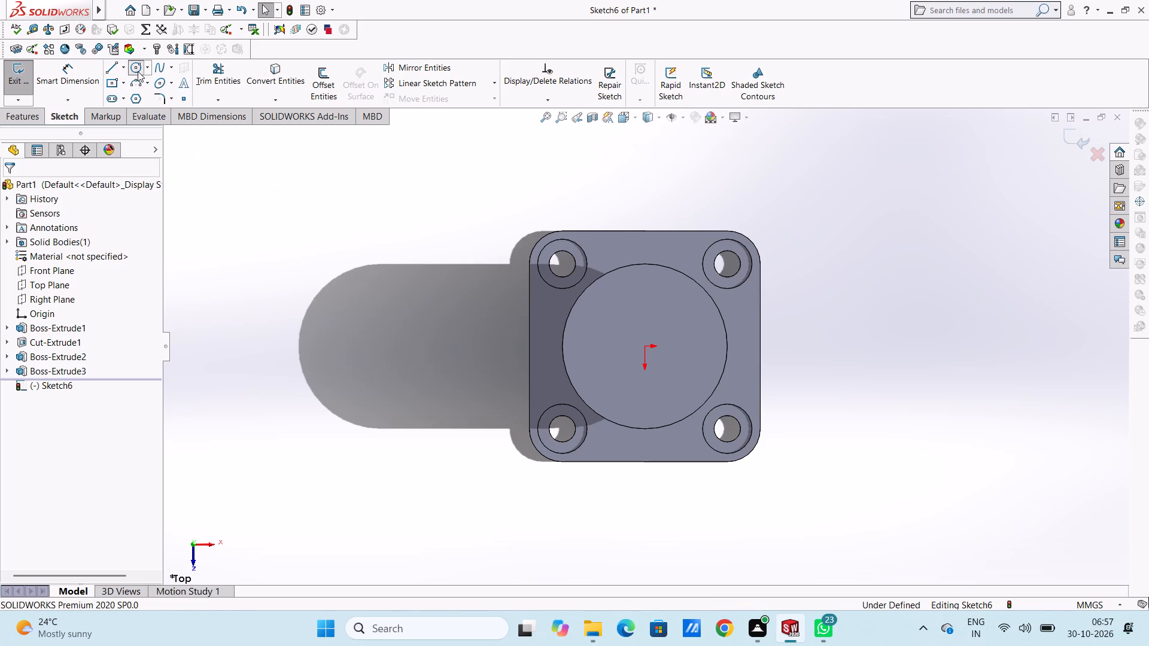
scroll(628, 296, "down", 4)
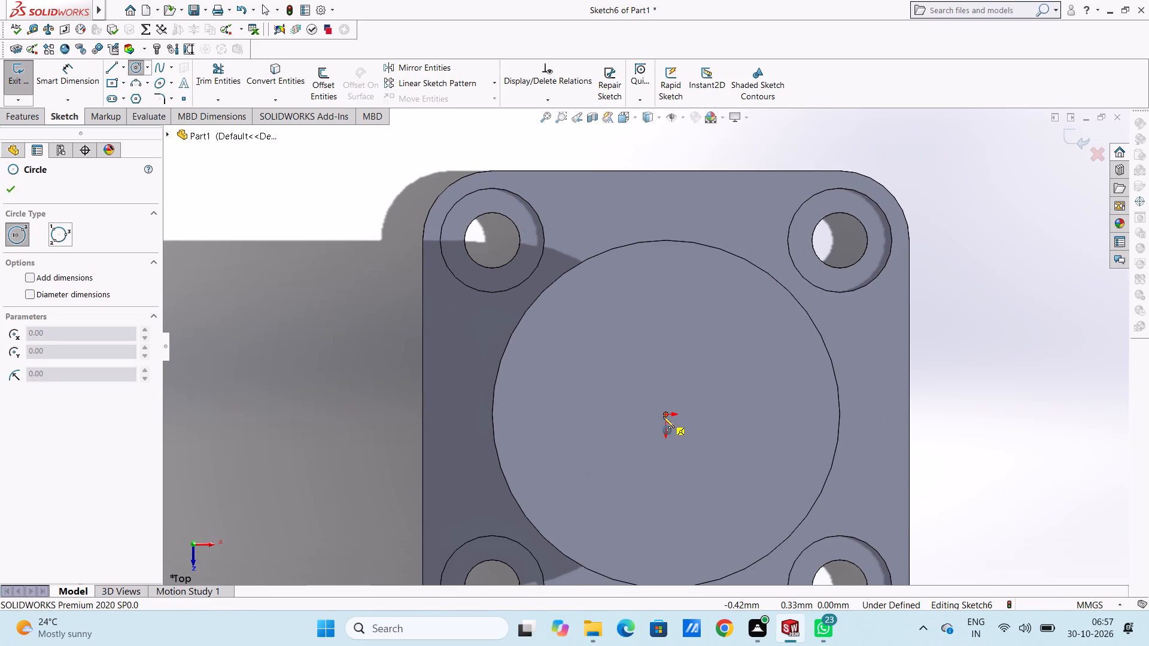
left_click(664, 416)
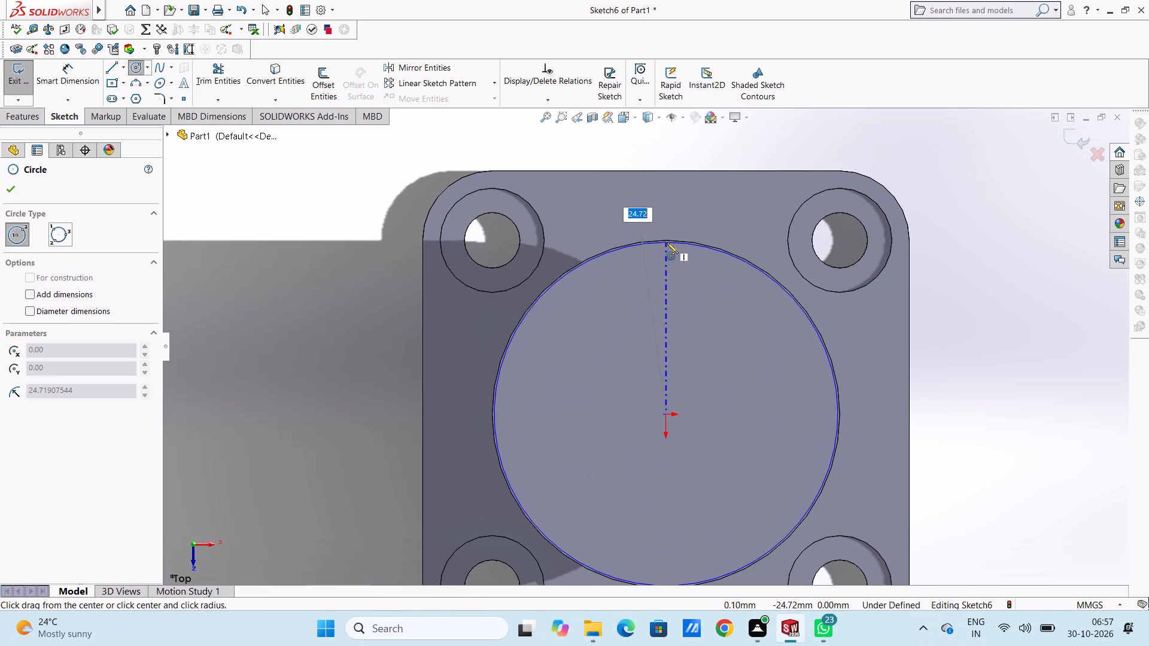
left_click(706, 242)
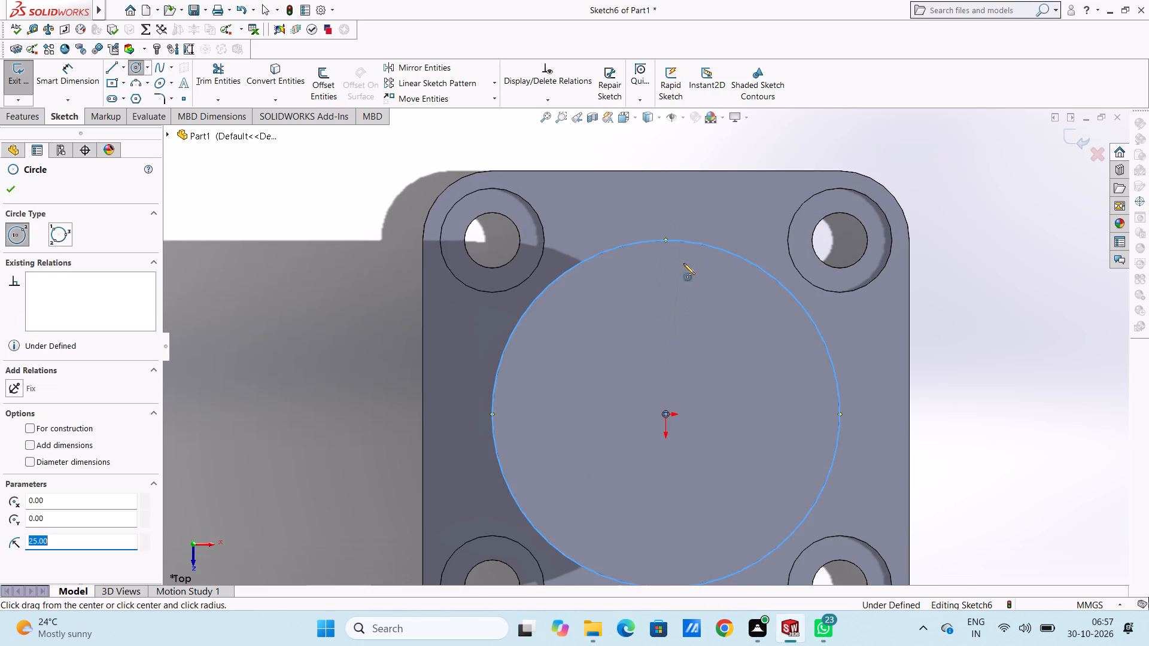
scroll(678, 263, "up", 5)
scroll(639, 444, "down", 1)
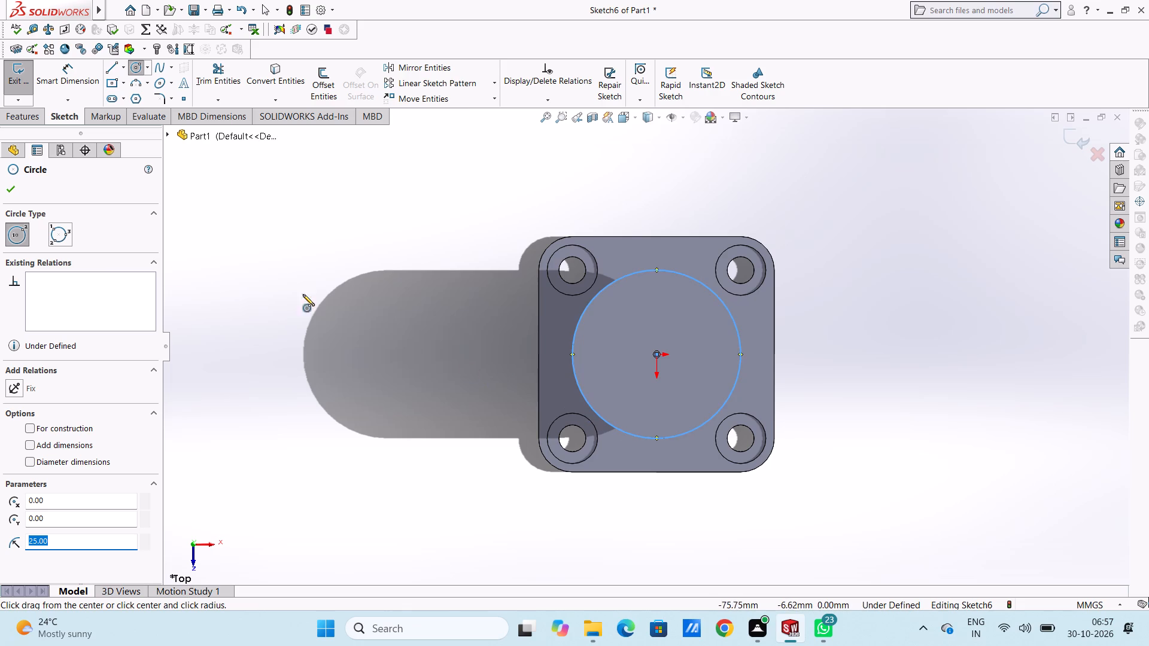
left_click(16, 187)
left_click(265, 262)
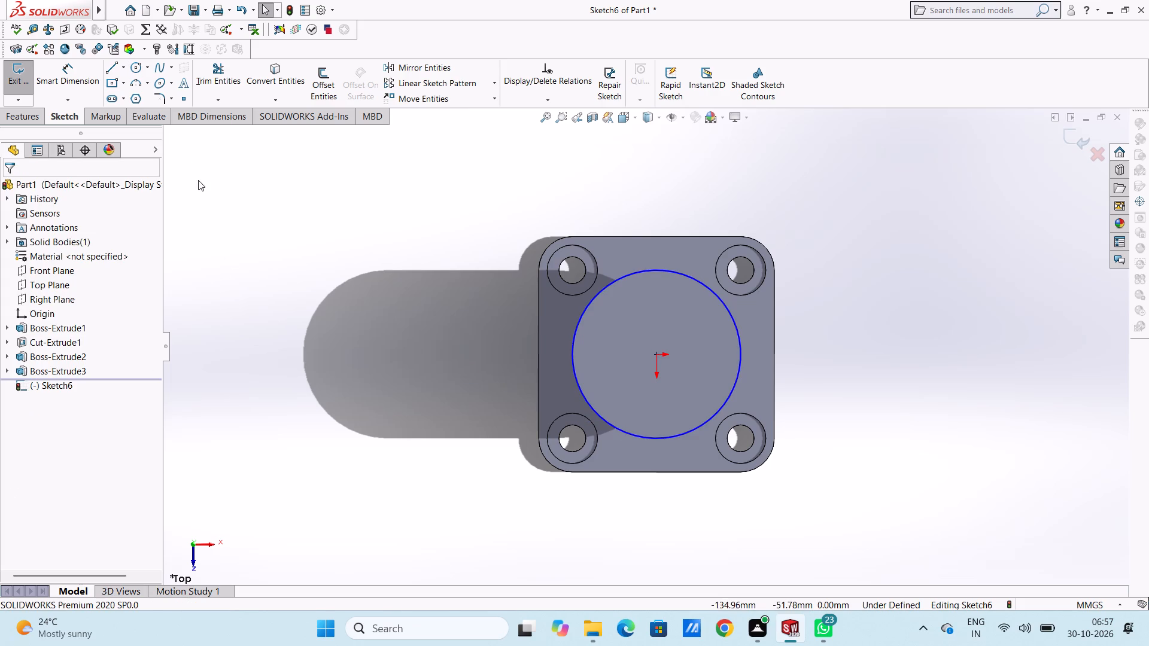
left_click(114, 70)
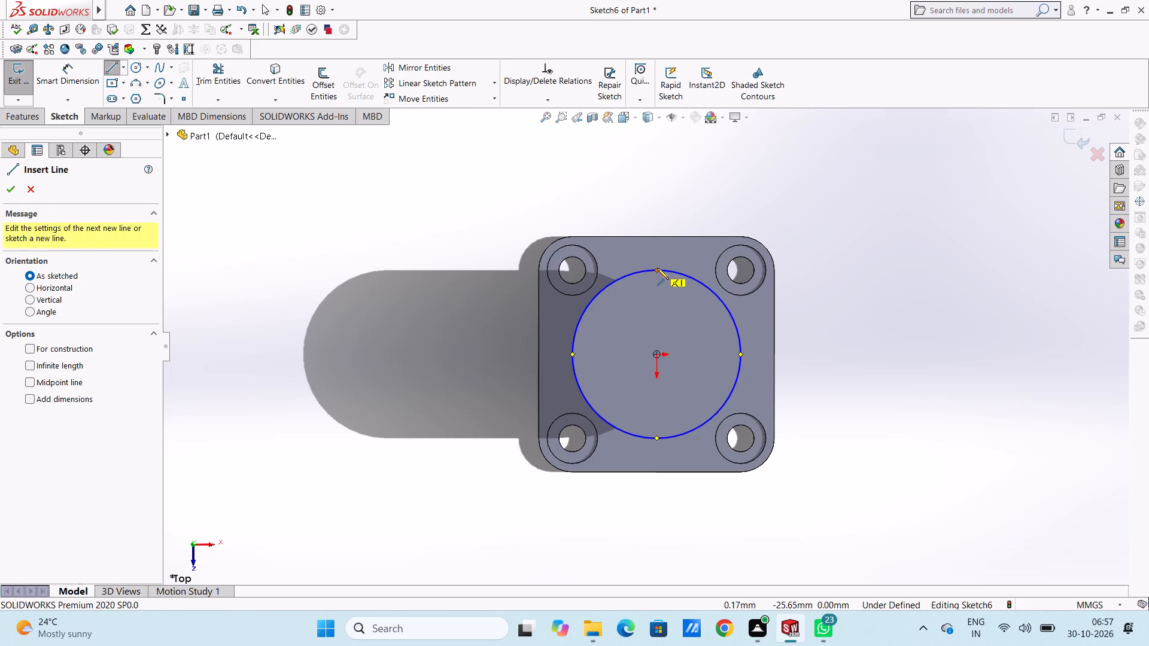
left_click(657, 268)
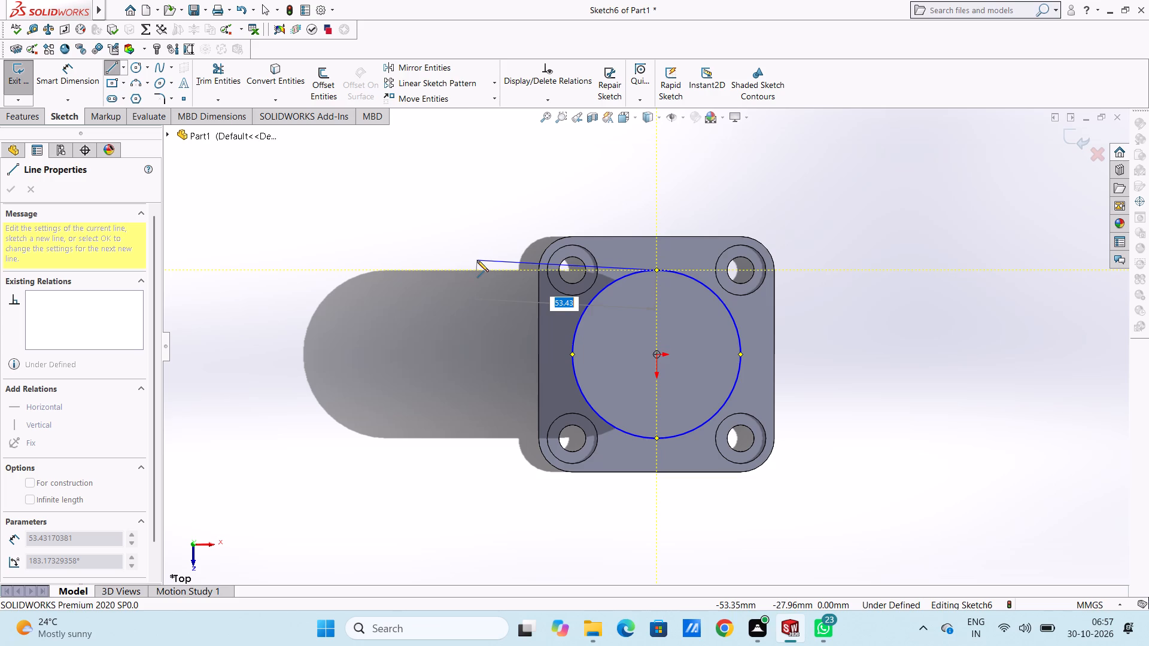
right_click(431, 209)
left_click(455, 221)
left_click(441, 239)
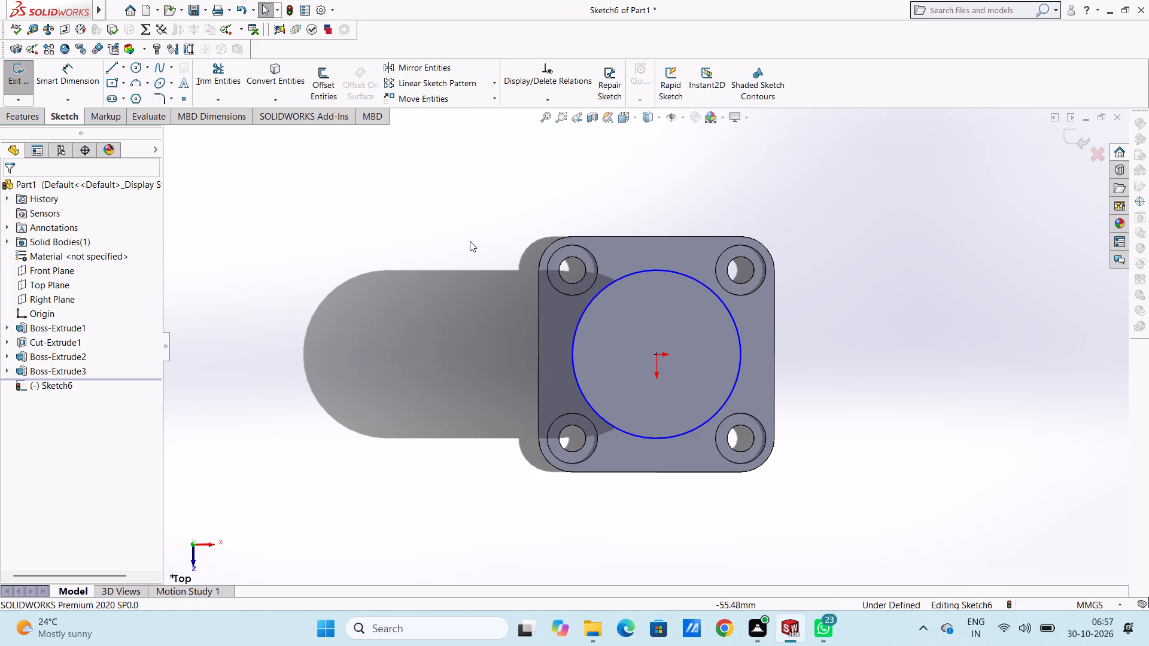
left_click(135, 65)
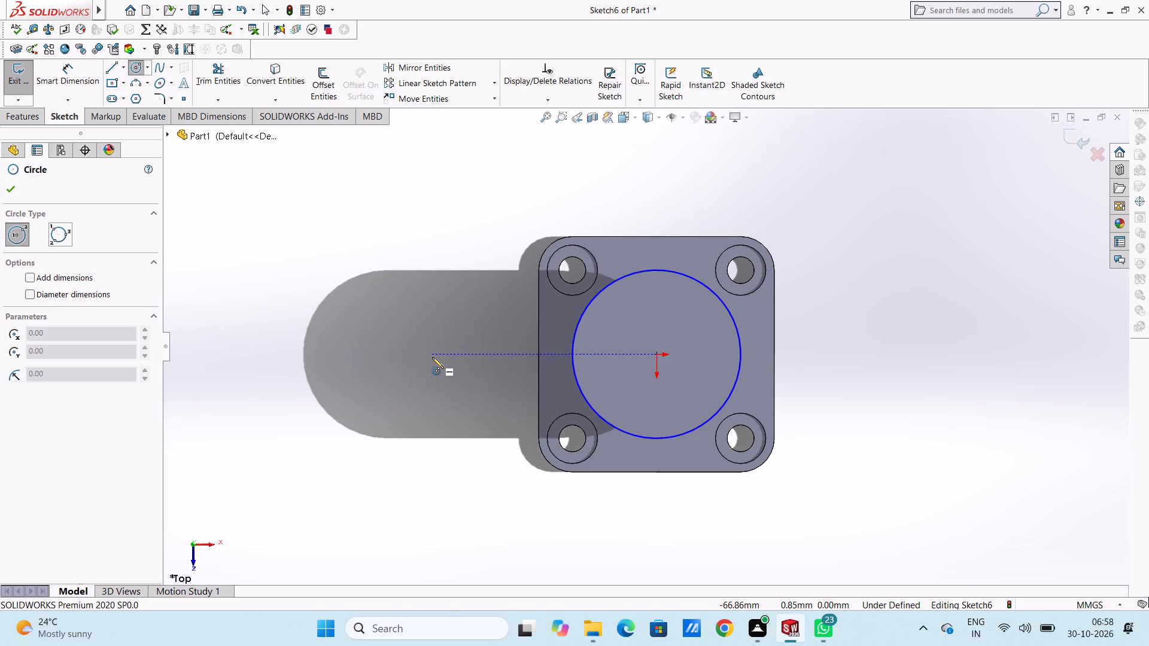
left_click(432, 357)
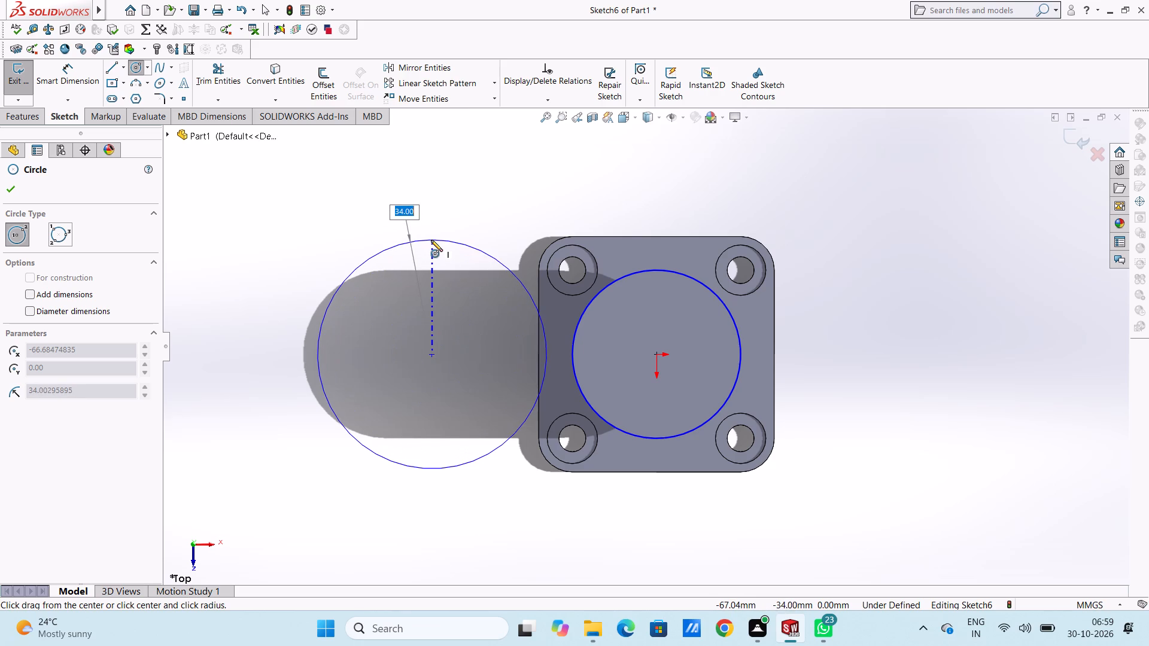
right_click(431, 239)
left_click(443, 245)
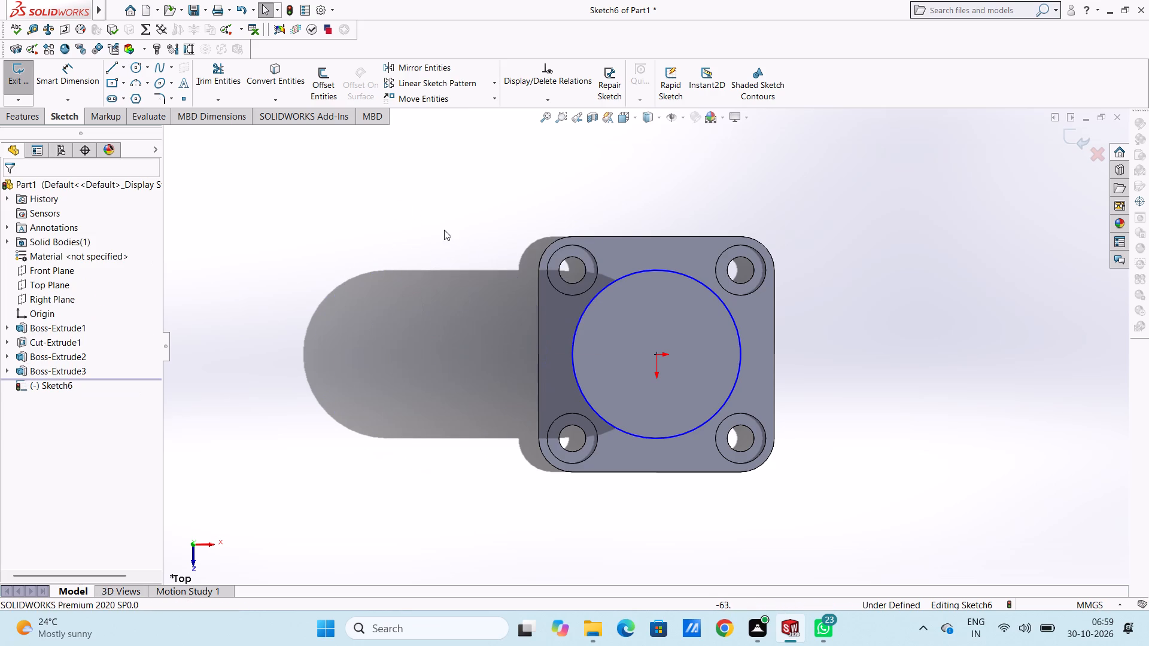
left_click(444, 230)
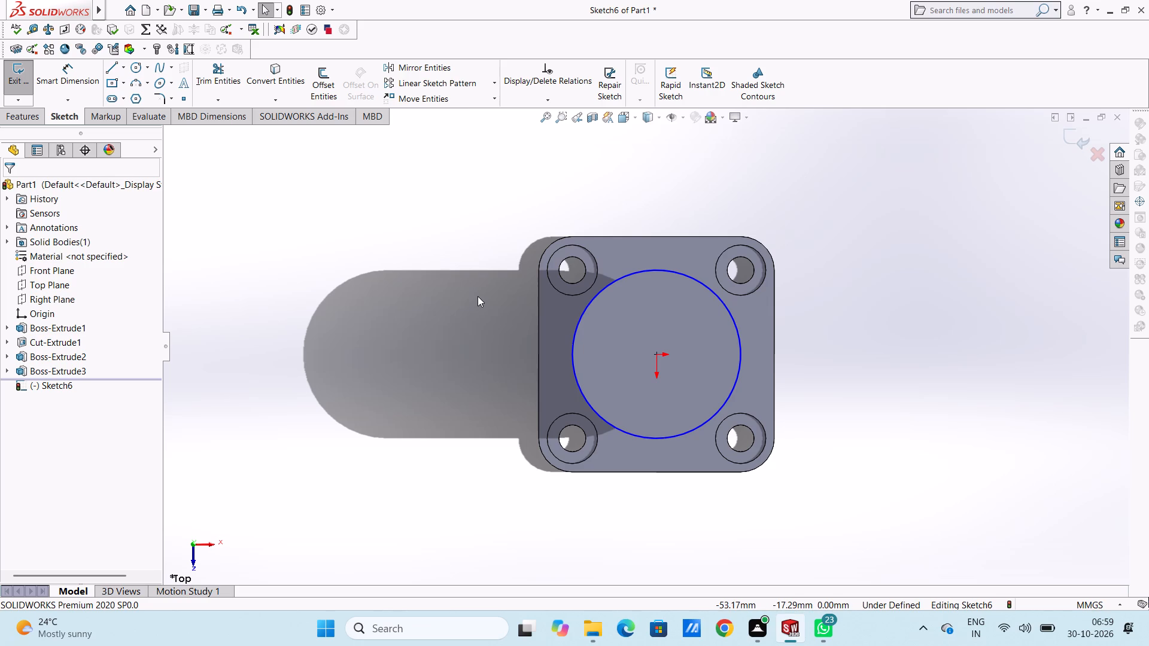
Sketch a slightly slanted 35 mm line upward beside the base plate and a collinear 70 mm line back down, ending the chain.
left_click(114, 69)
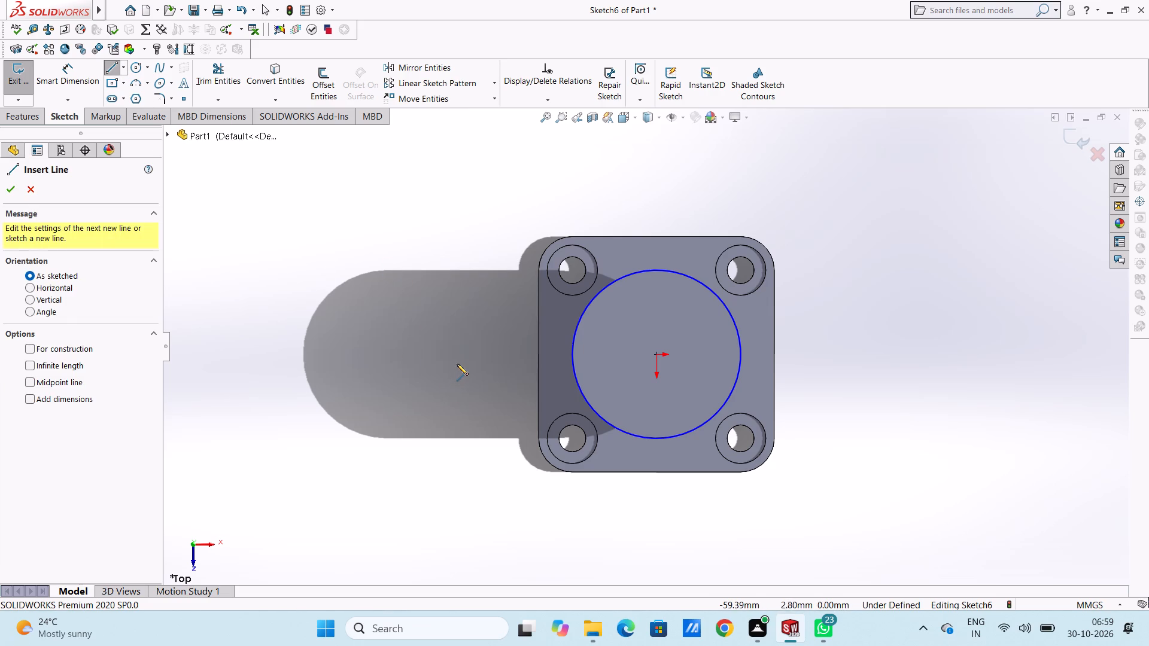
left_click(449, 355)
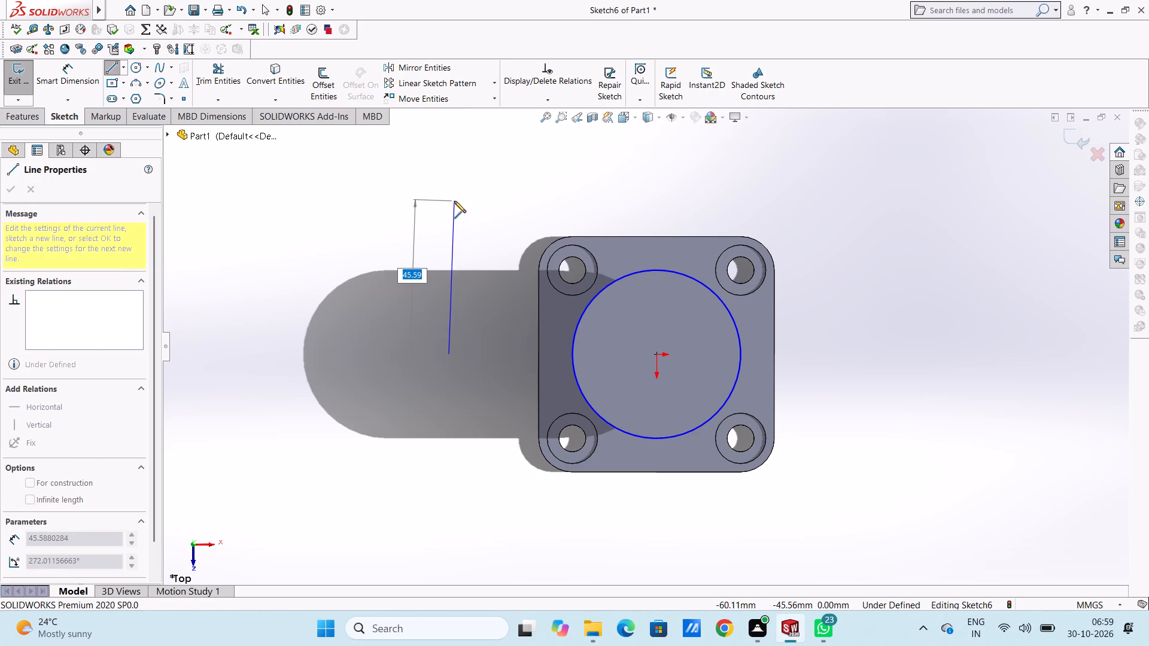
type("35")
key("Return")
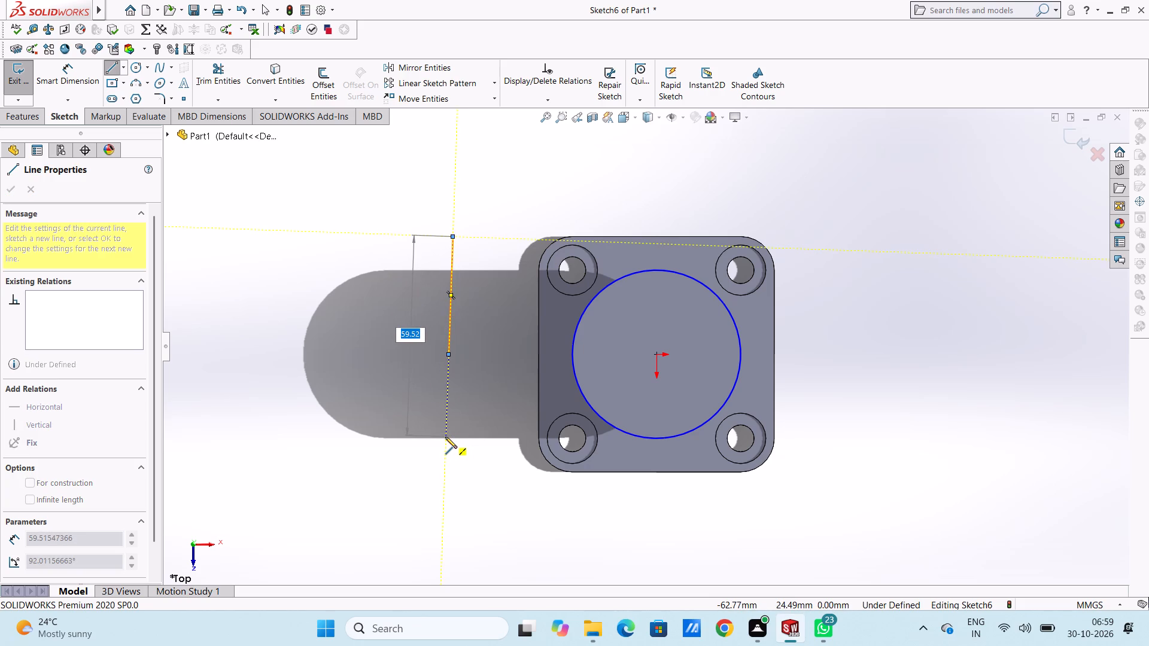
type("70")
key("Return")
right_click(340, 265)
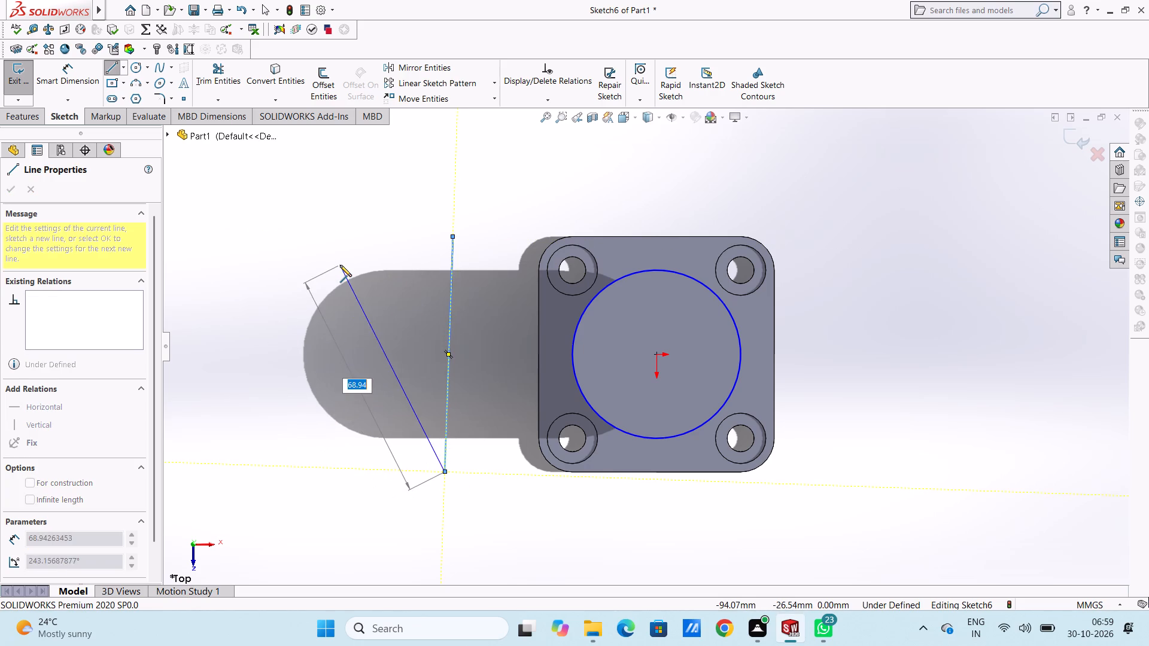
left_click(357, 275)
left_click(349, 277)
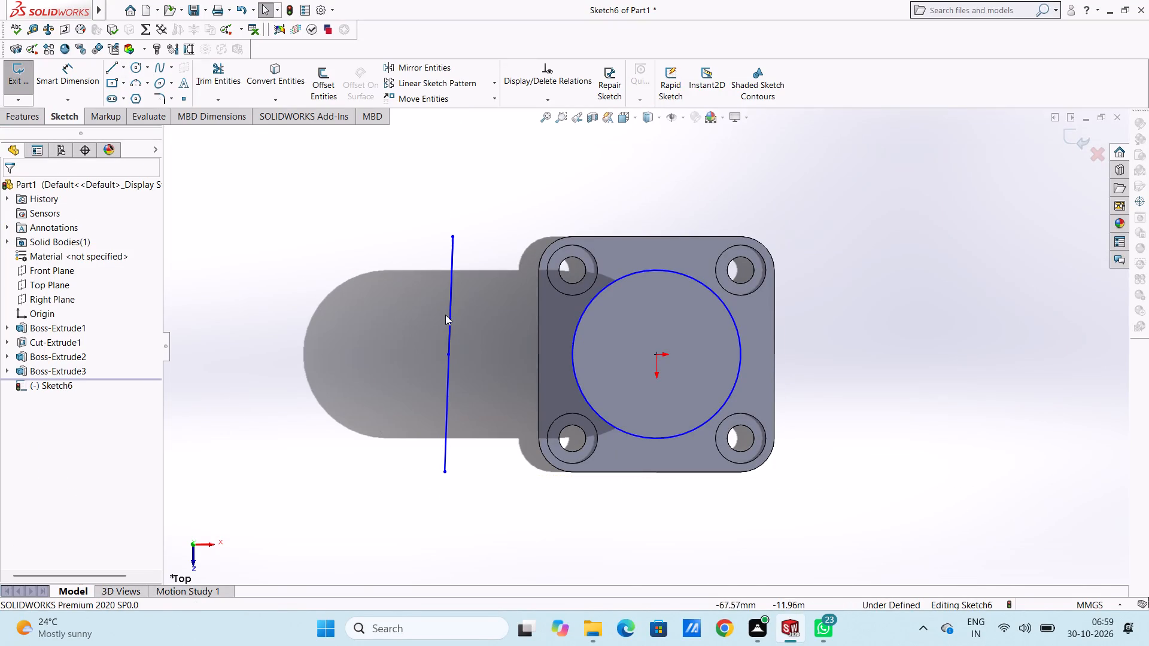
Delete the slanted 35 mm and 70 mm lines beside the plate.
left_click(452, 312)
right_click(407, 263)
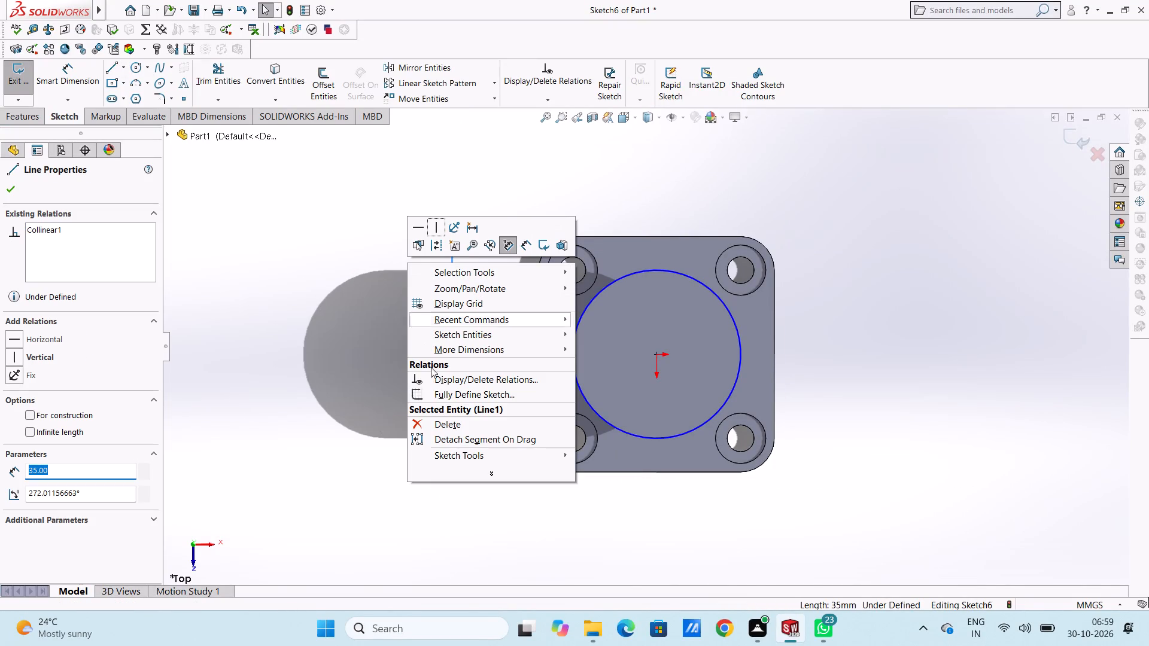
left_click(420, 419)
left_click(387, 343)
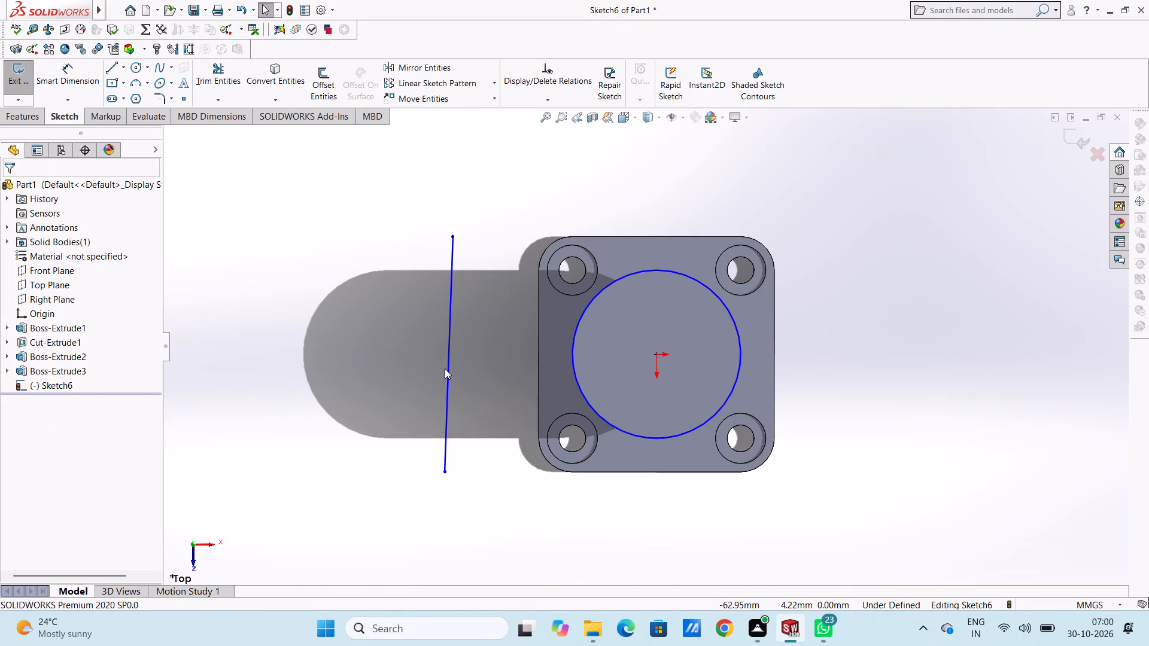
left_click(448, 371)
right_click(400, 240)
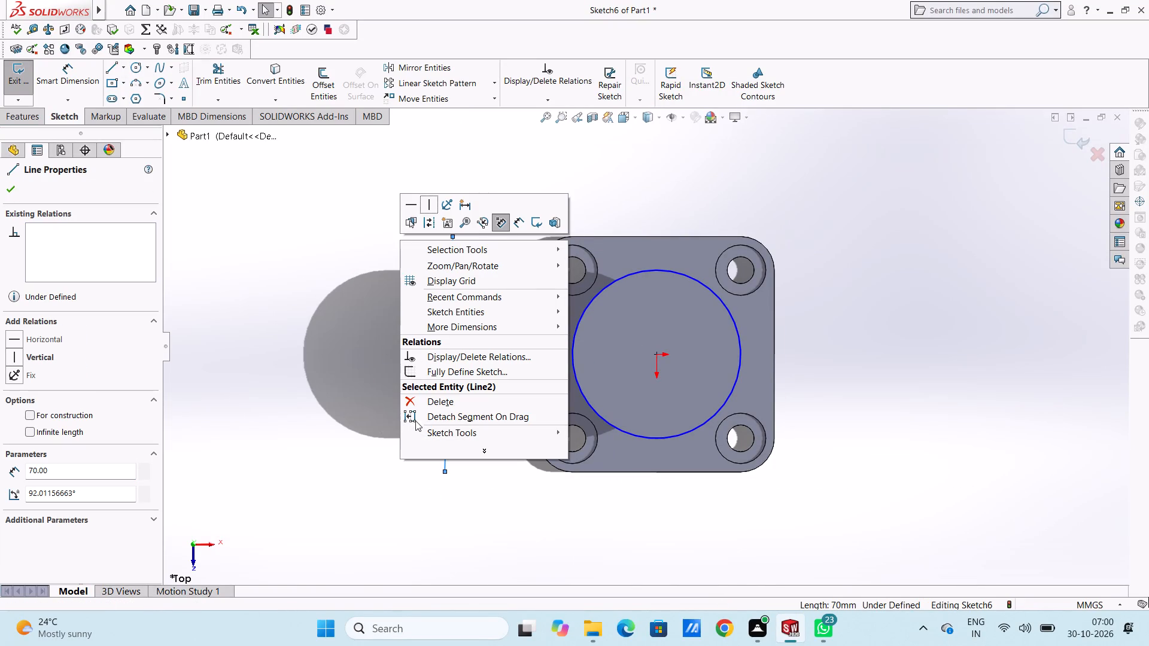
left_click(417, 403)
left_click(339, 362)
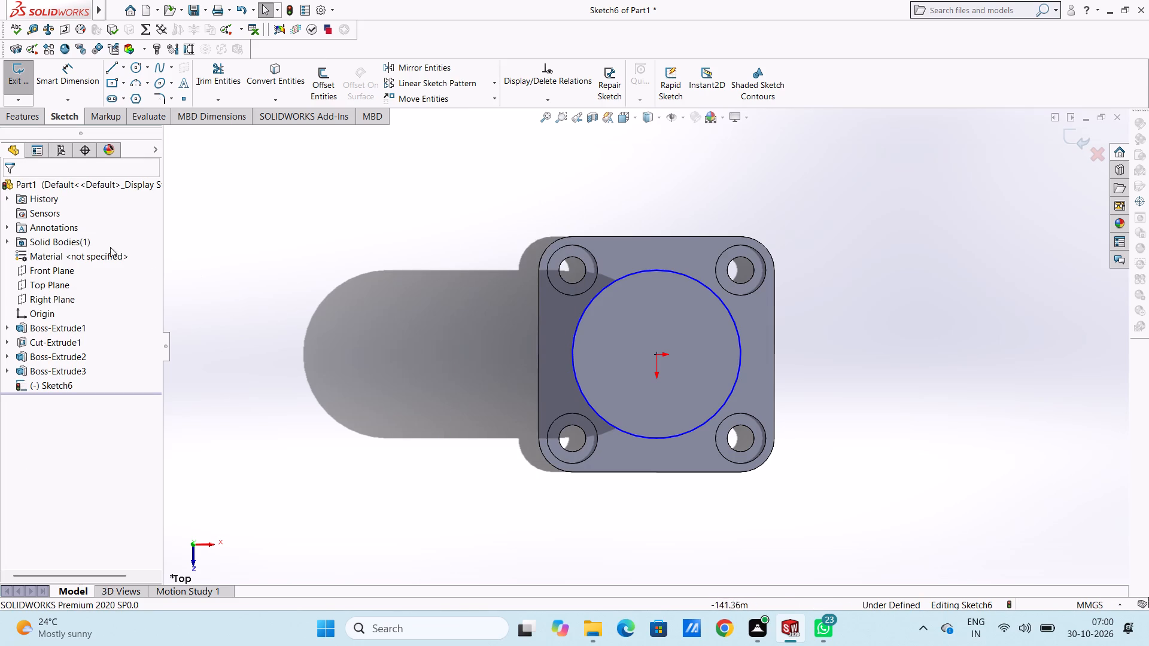
Sketch a vertical 35 mm line upward from level with the origin, about 54 mm to its left, and a 70 mm line straight back down.
left_click(110, 67)
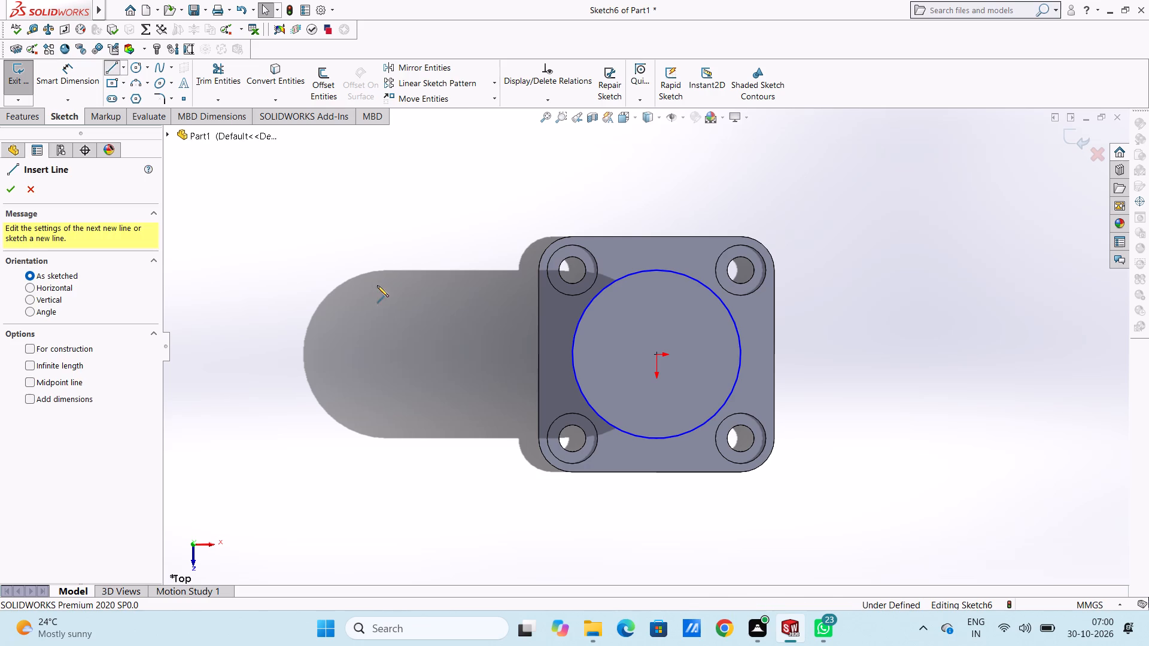
left_click(476, 358)
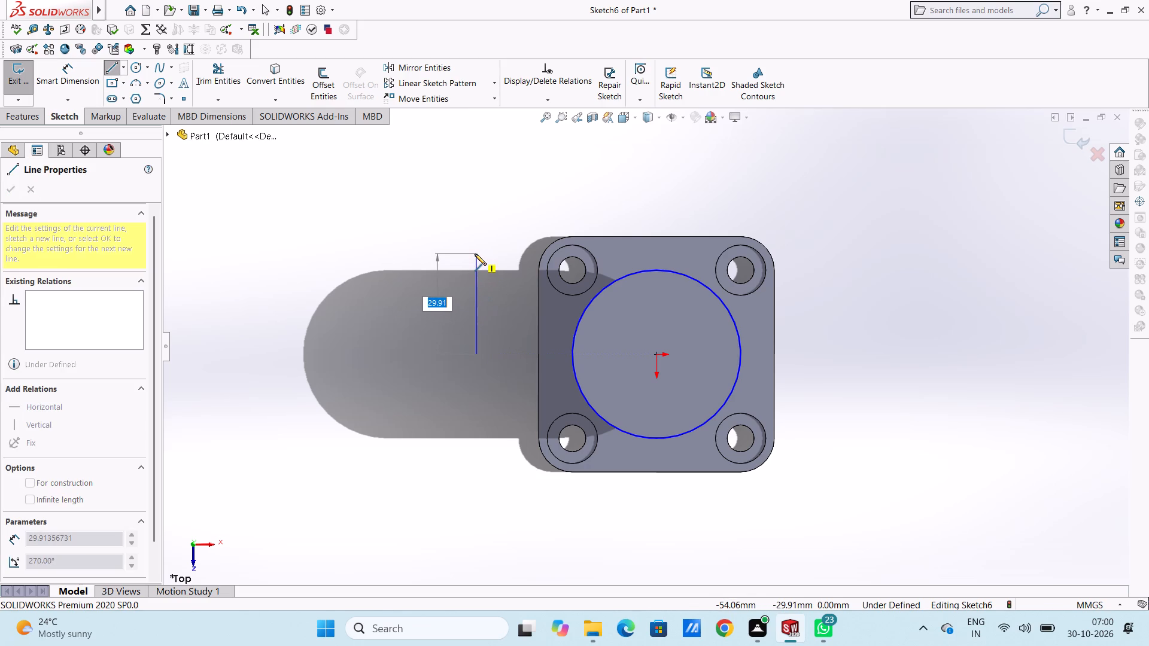
type("35")
key("Return")
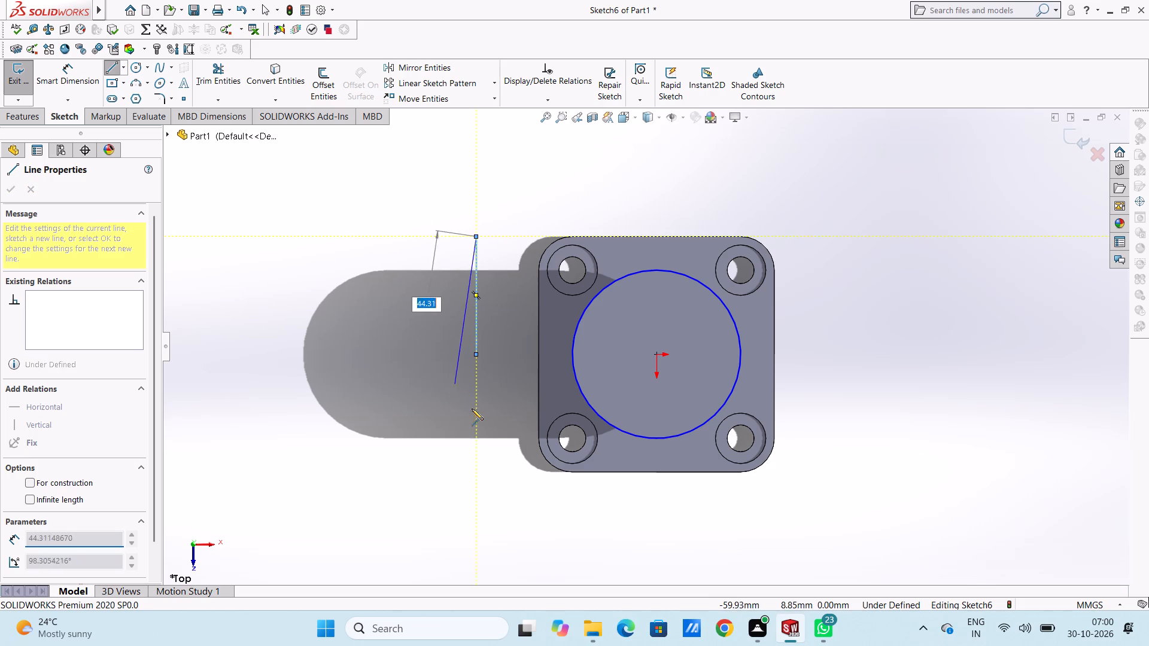
type("70")
key("Return")
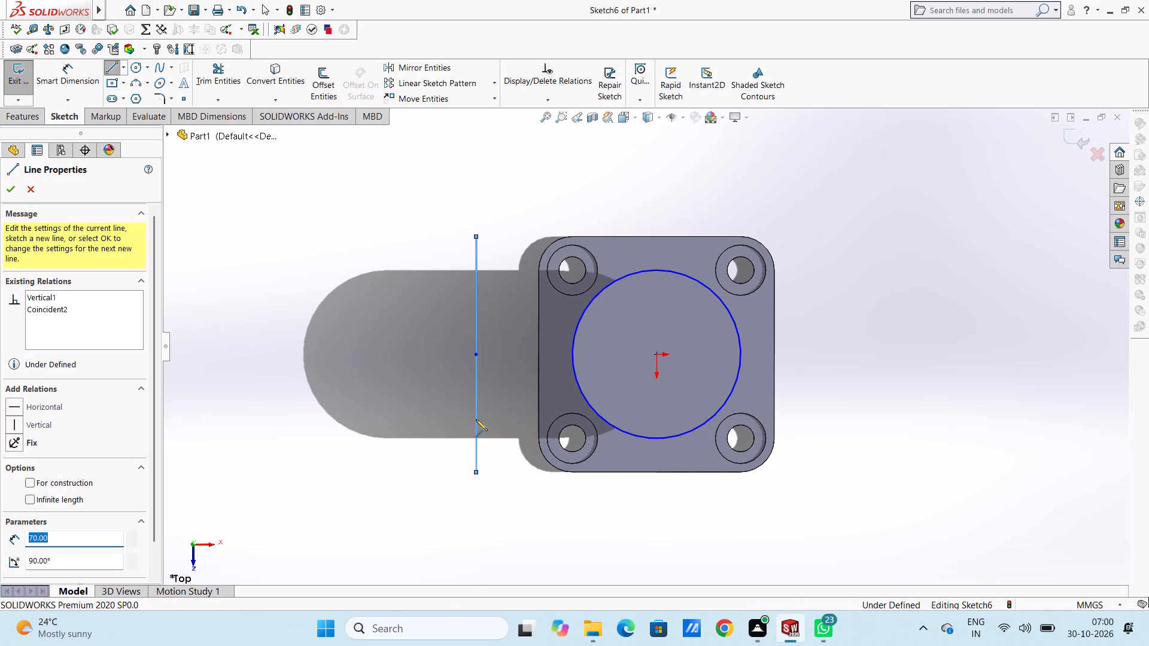
End the line chain and delete the redundant vertical 35 mm line overlapping the 70 mm line beside the base plate.
right_click(322, 242)
left_click(338, 260)
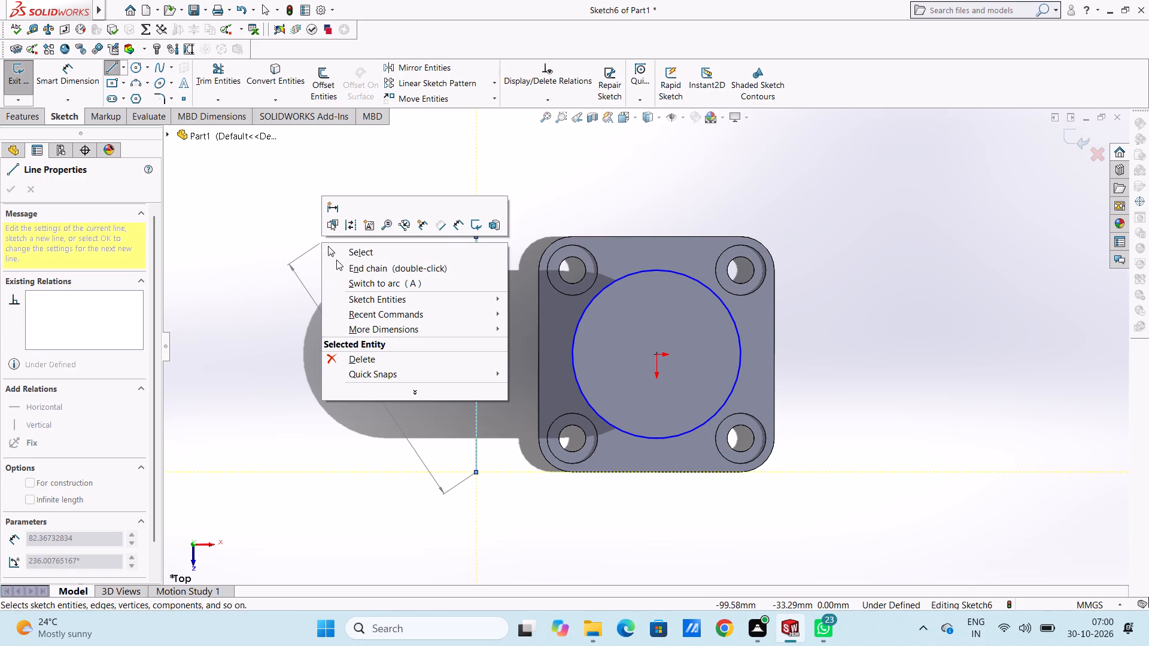
double_click(333, 255)
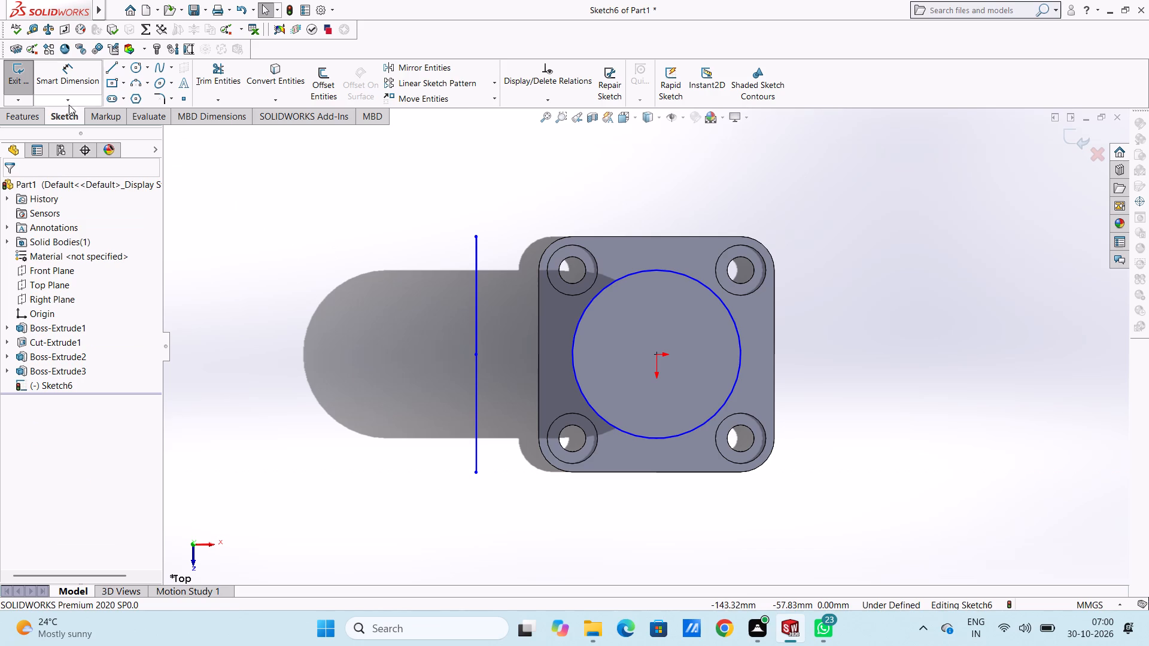
left_click(479, 303)
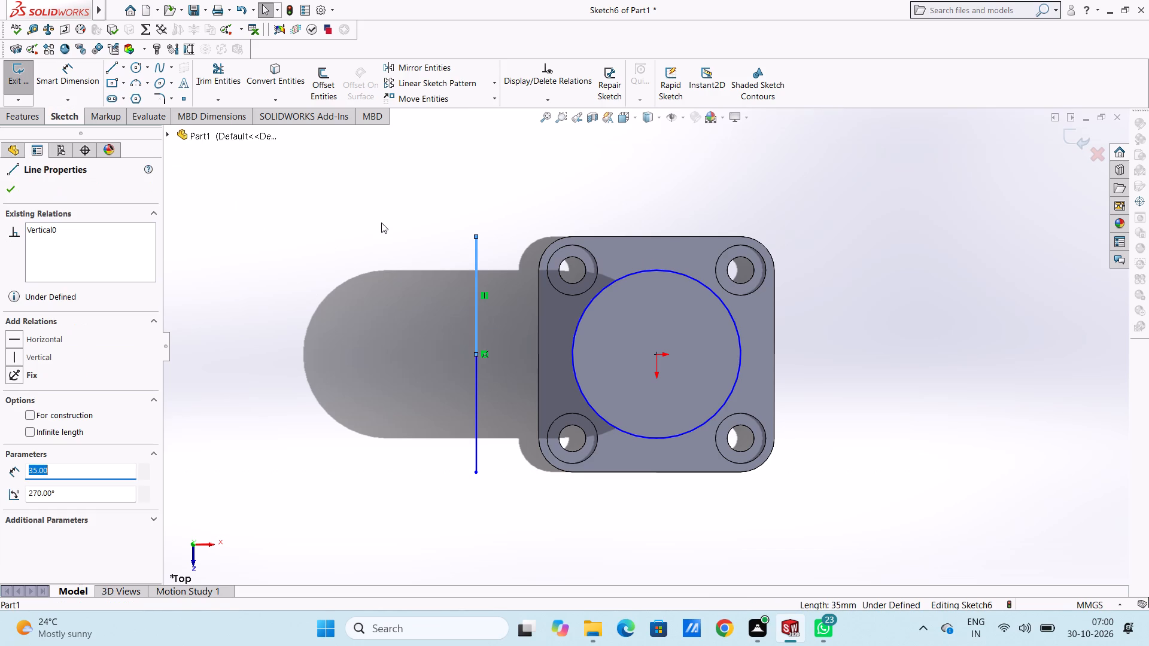
right_click(381, 222)
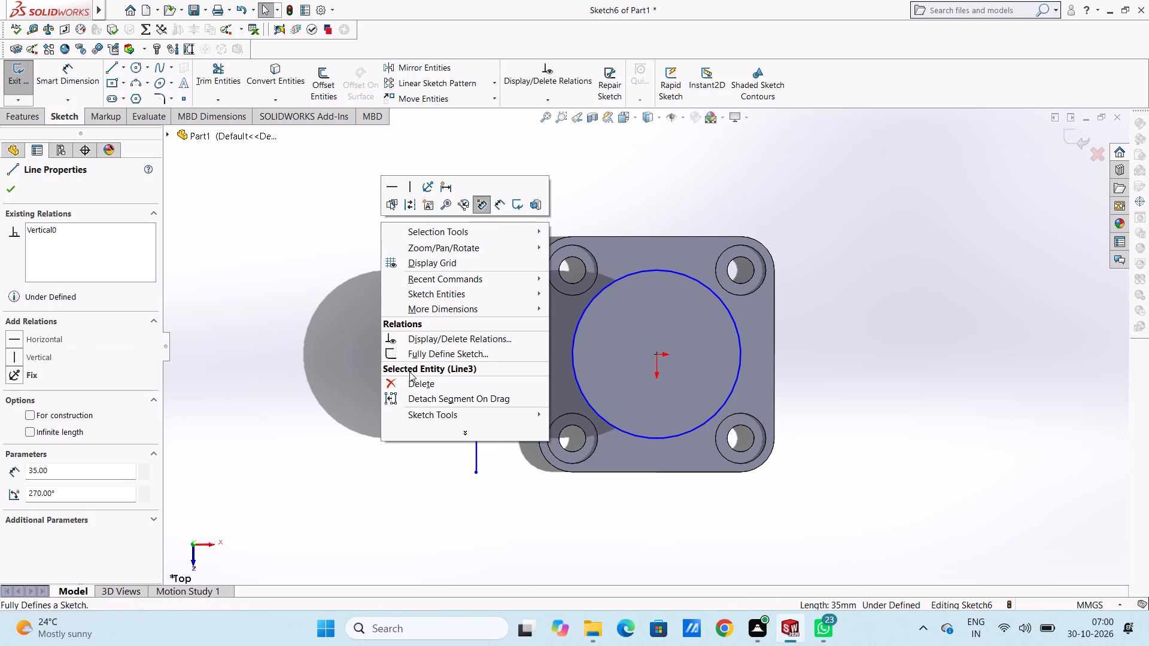
left_click(411, 380)
left_click(357, 338)
Dimension the length of the remaining vertical line beside the base plate.
left_click(90, 78)
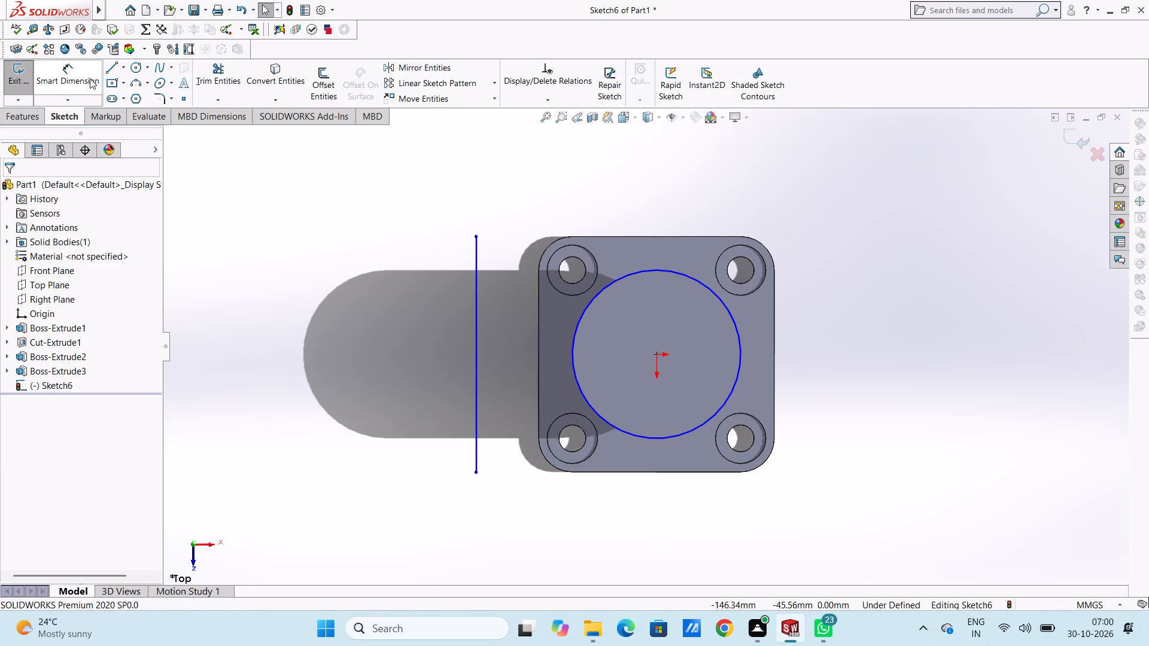
left_click(479, 319)
left_click(248, 264)
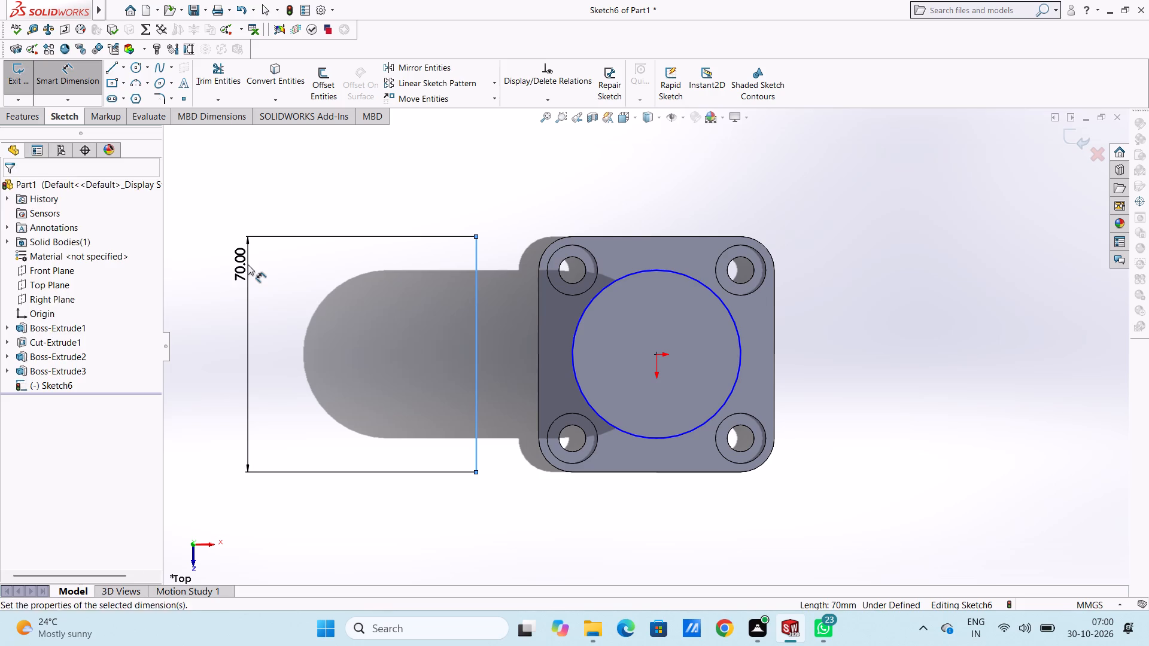
left_click(193, 243)
left_click(203, 222)
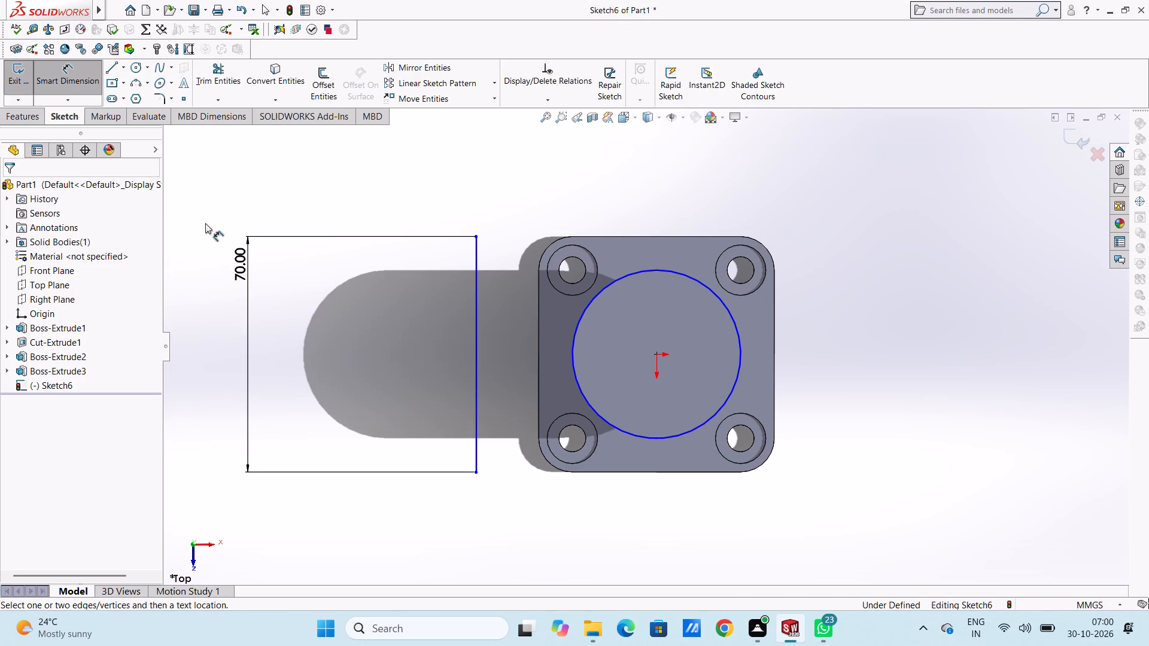
Dimension the vertical distance between the line's upper endpoint and the origin.
left_click(473, 239)
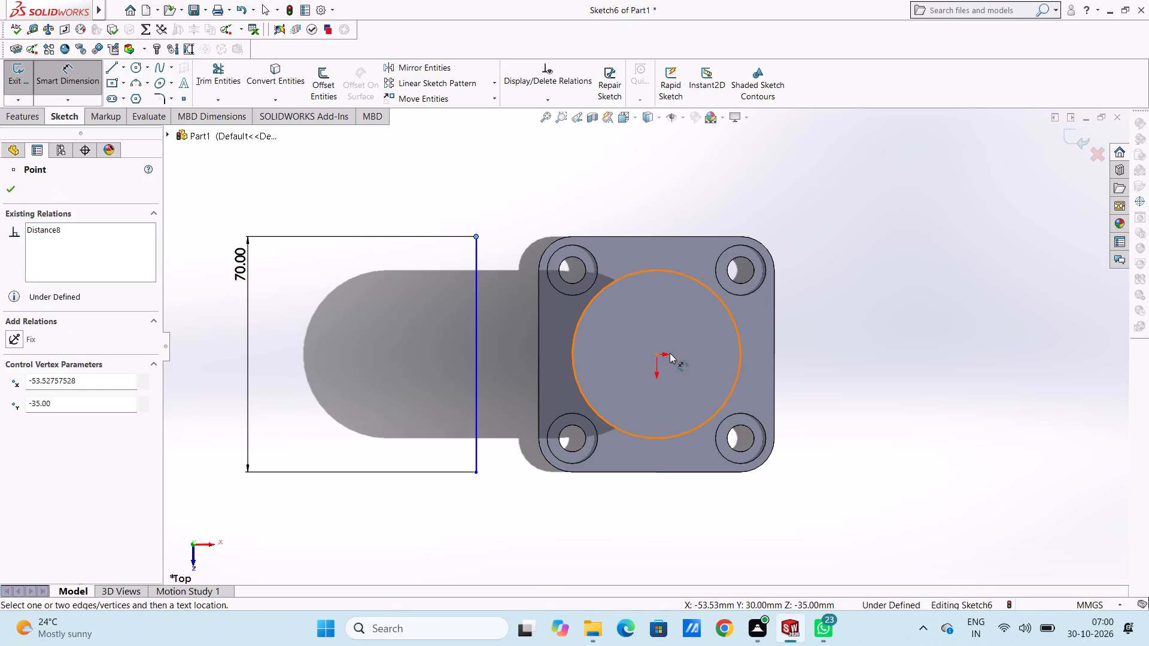
left_click(658, 354)
left_click(1048, 321)
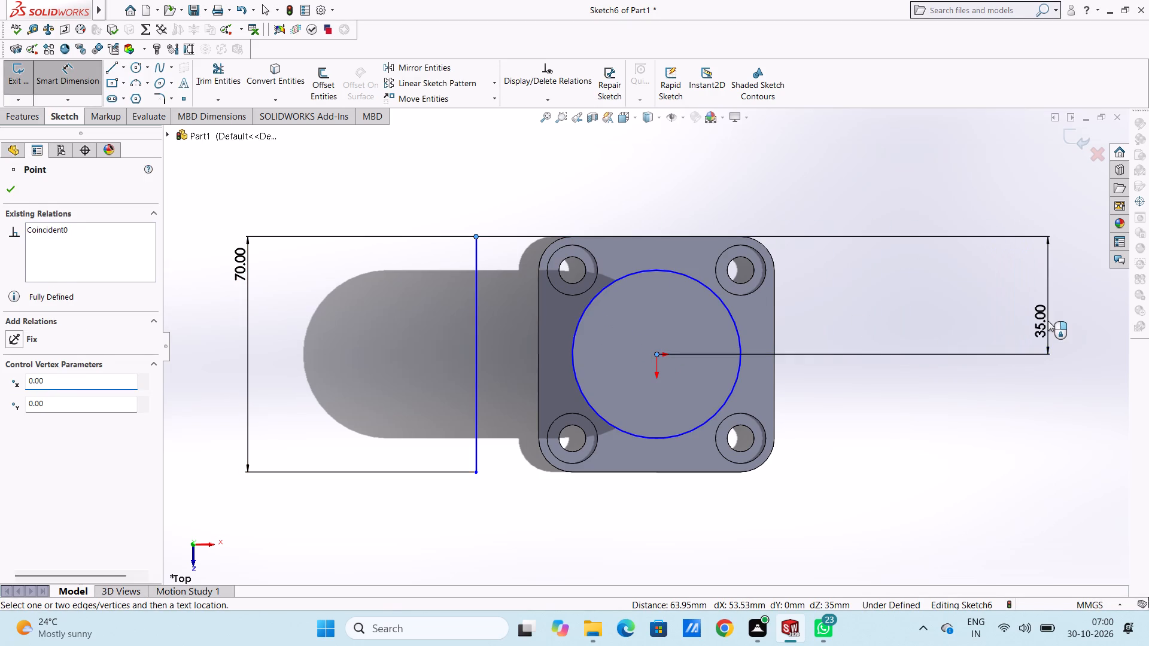
left_click(996, 303)
left_click(940, 297)
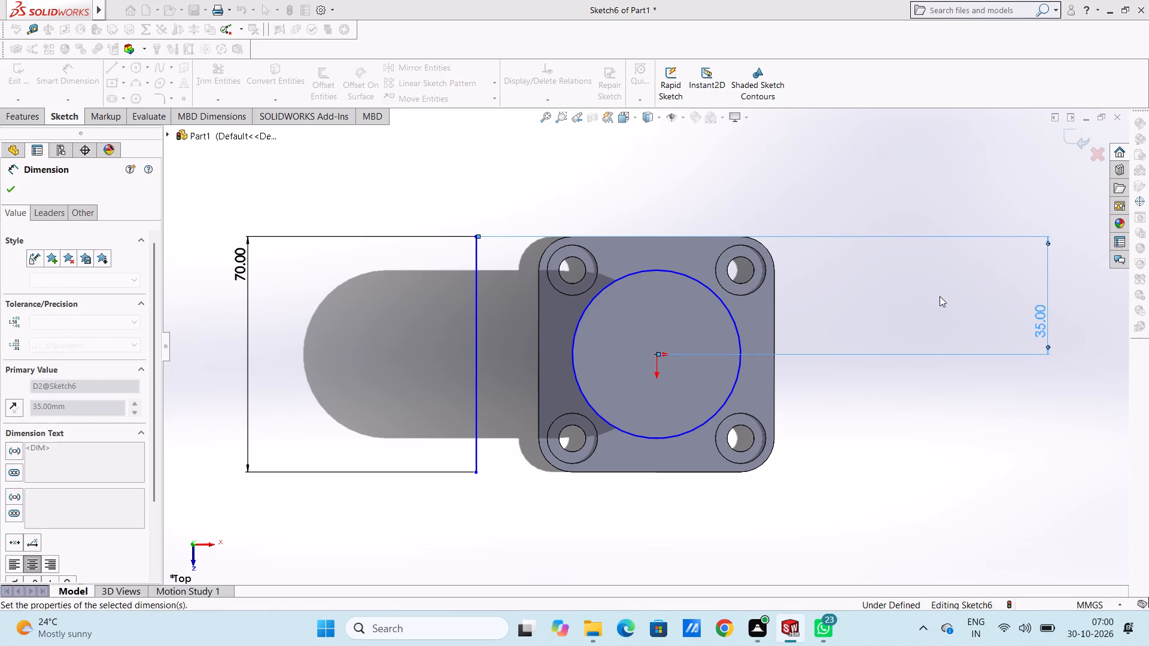
Dimension the horizontal distance from the vertical line to the origin as 70 mm and finish dimensioning.
scroll(877, 377, "up", 3)
scroll(656, 468, "down", 1)
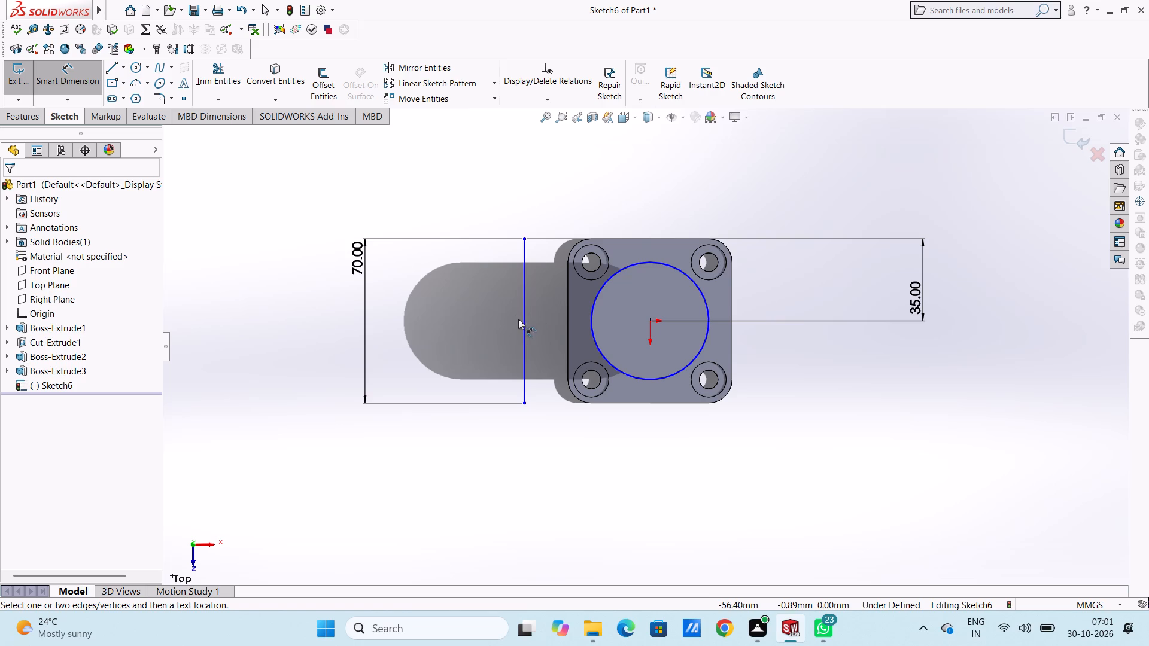
left_click(527, 310)
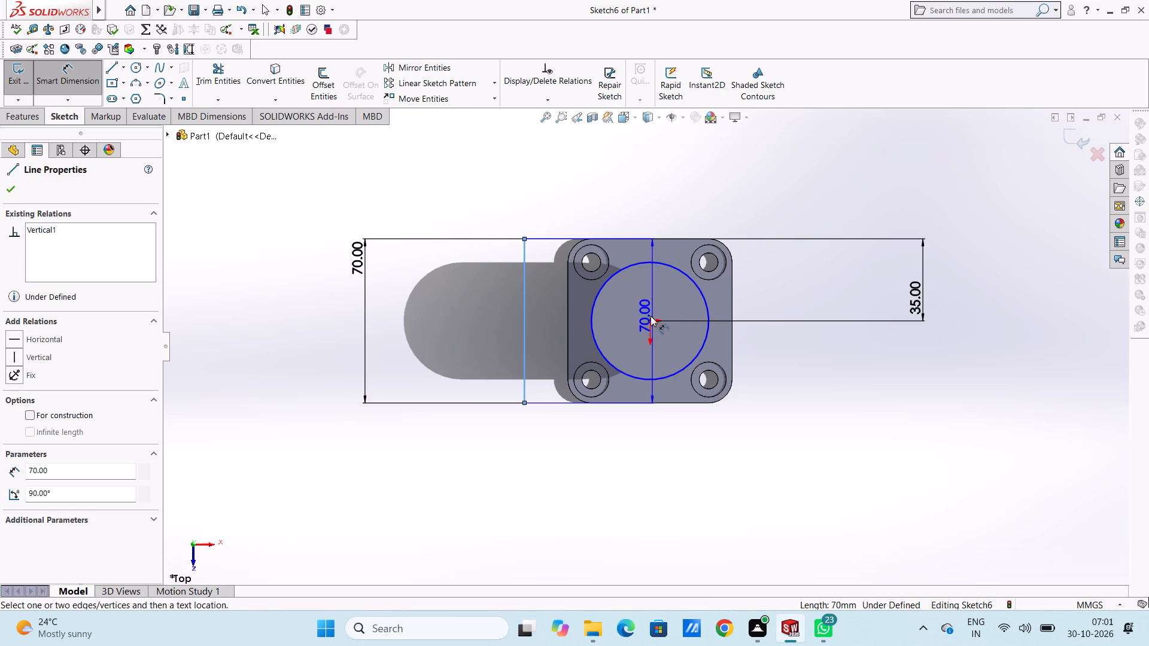
left_click(651, 322)
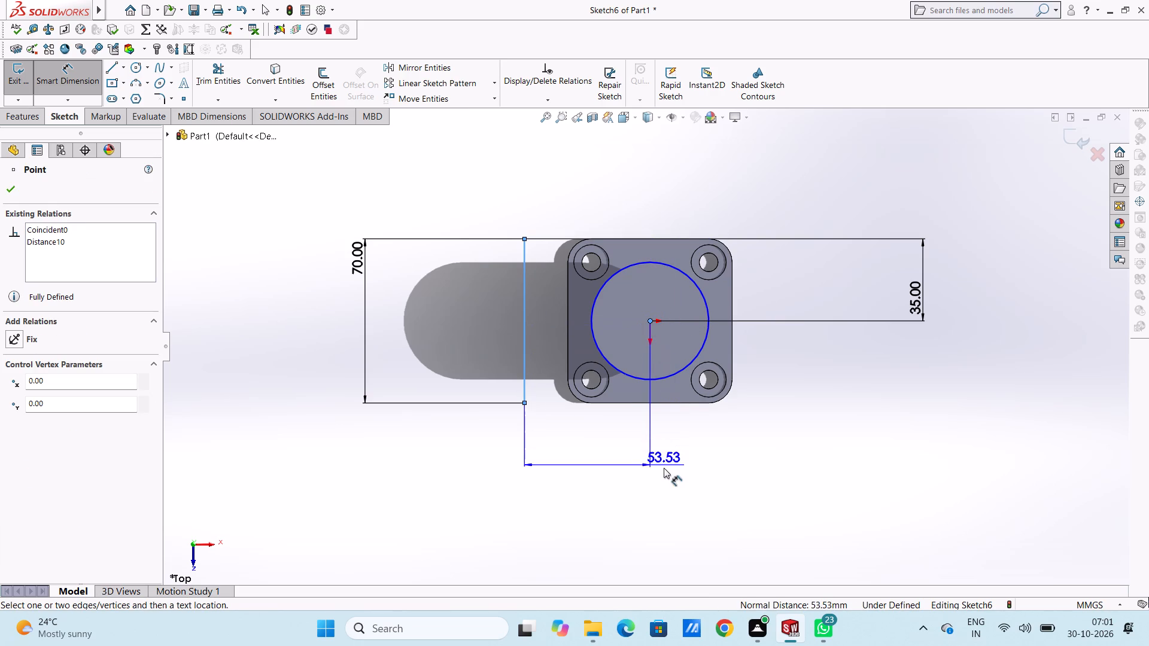
left_click(797, 499)
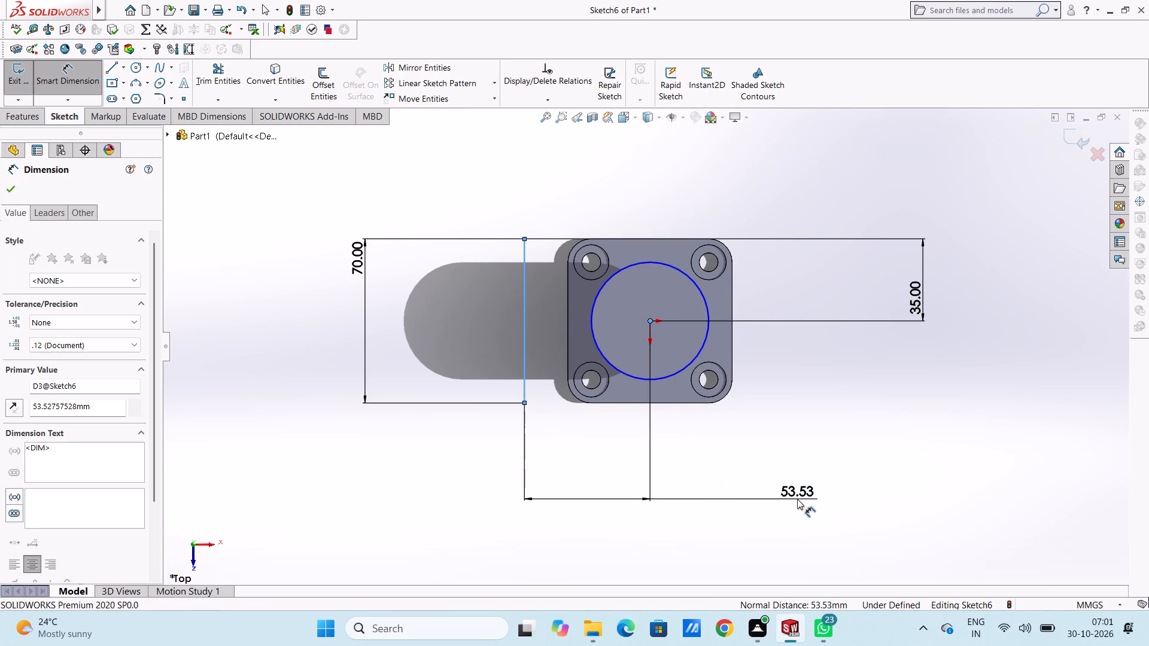
type("70")
key("Return")
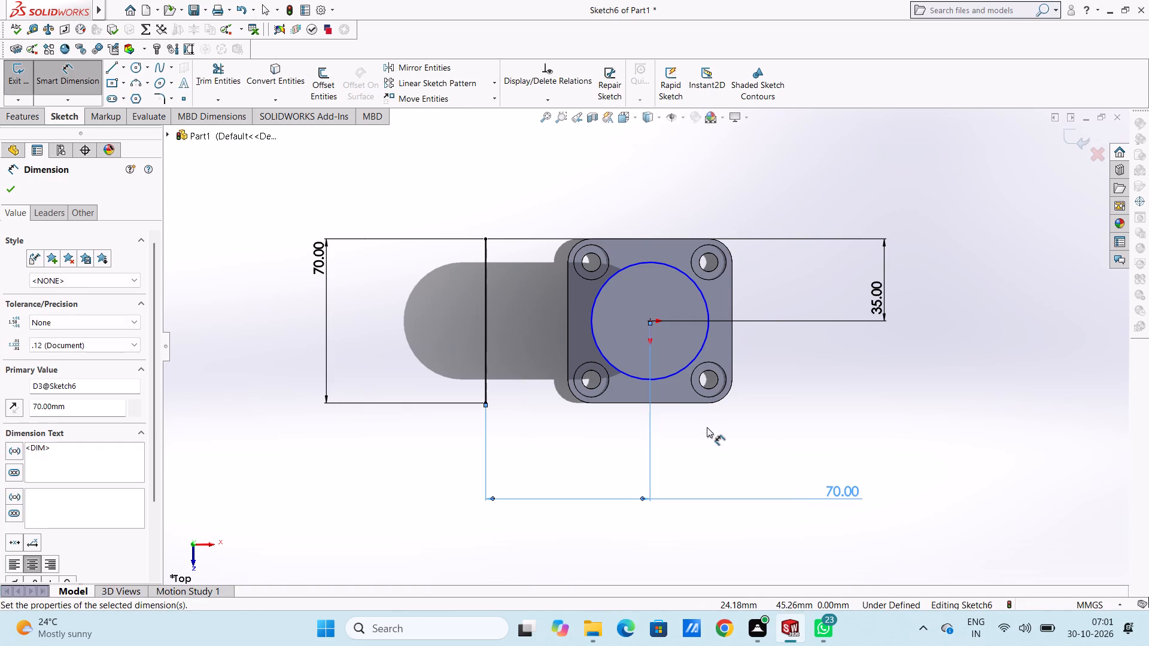
left_click(707, 427)
left_click(71, 72)
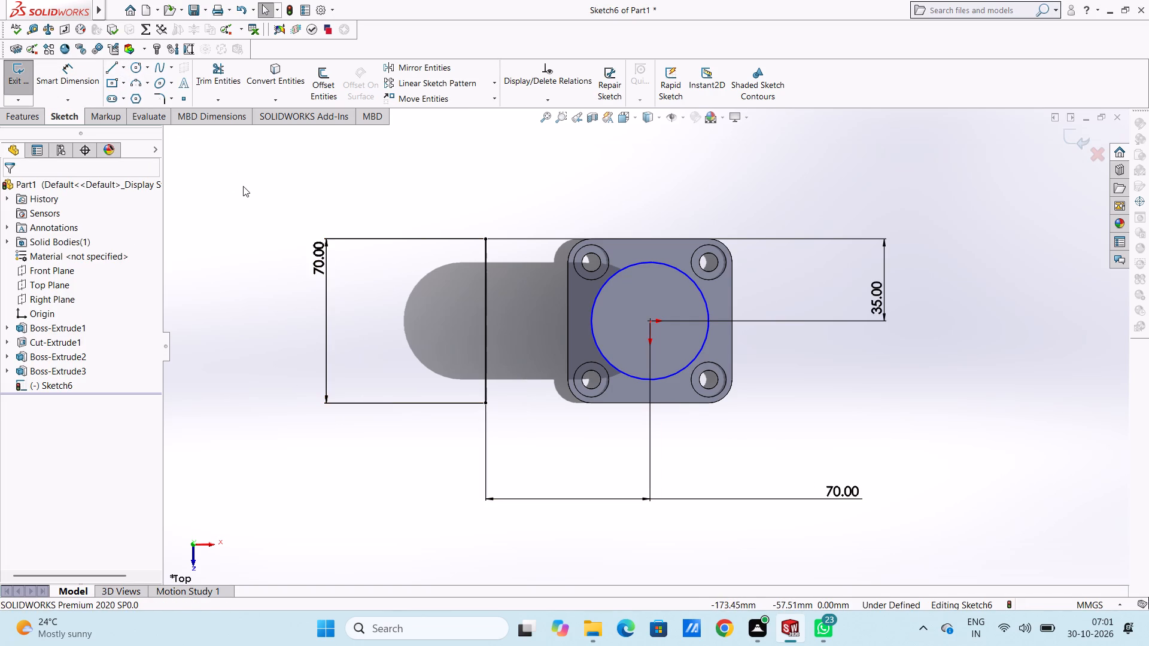
Start the Line tool for a new line from the upper end of the vertical line.
left_click(113, 66)
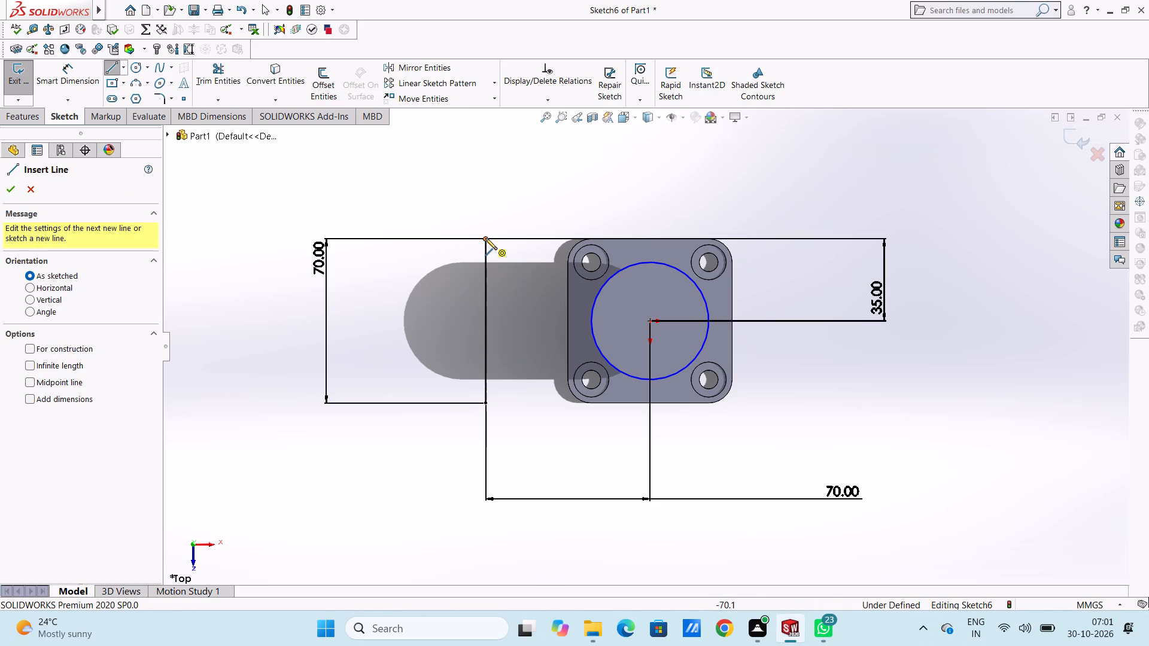
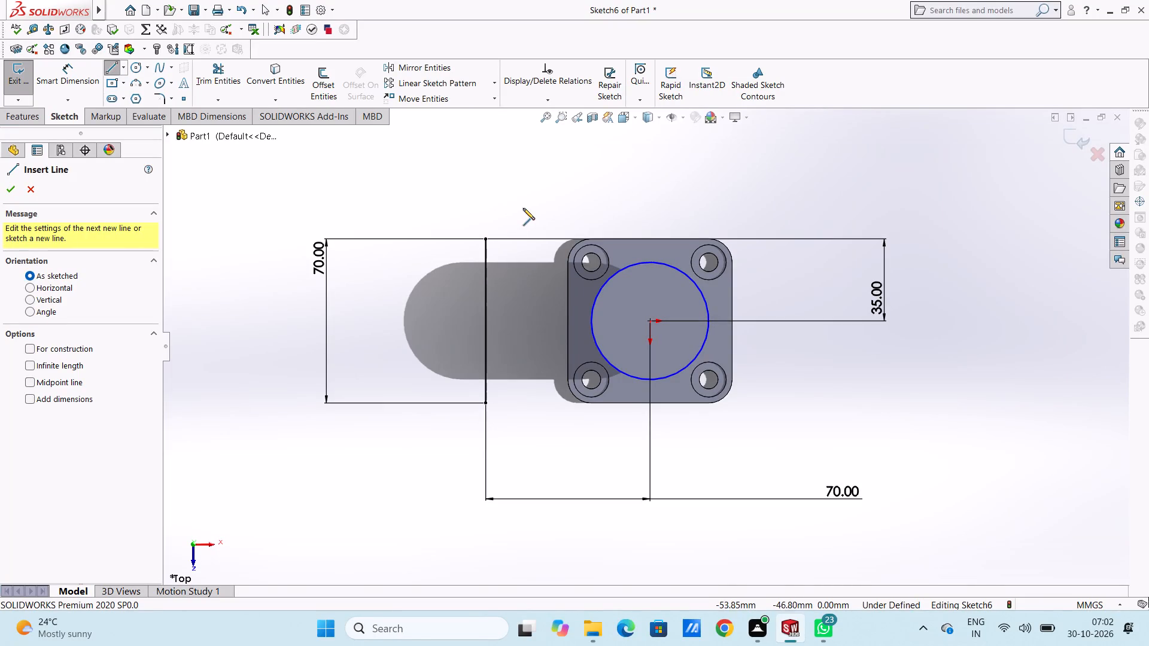
Leave the Line tool and set the vertical line's length to 50 mm.
right_click(364, 178)
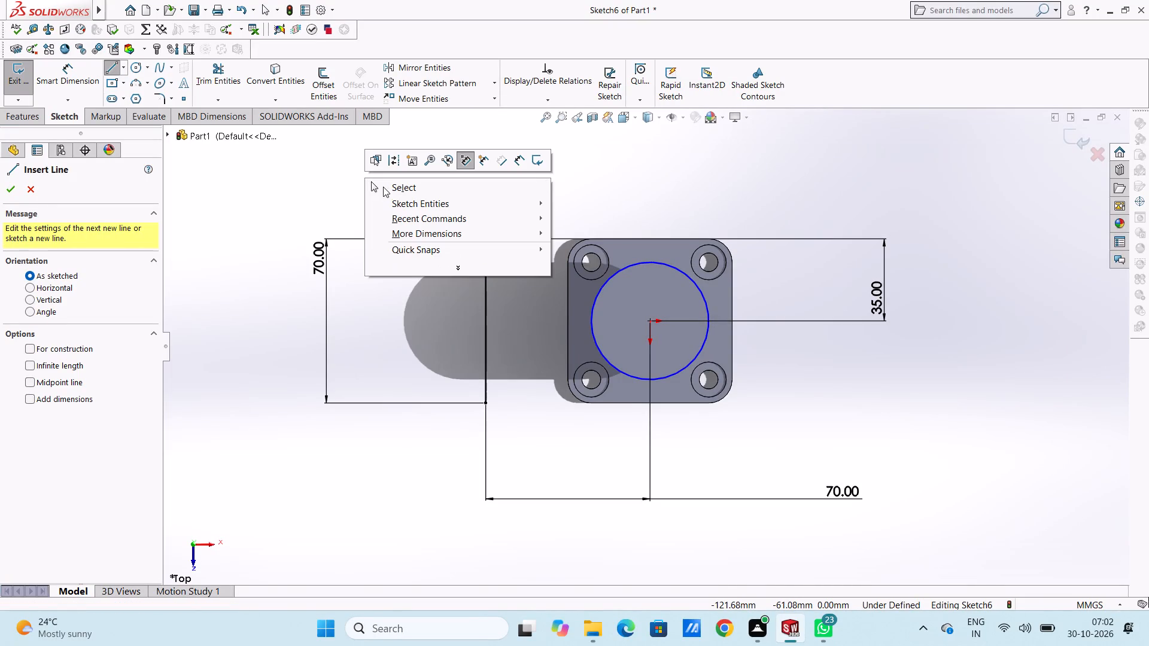
double_click(383, 186)
double_click(318, 254)
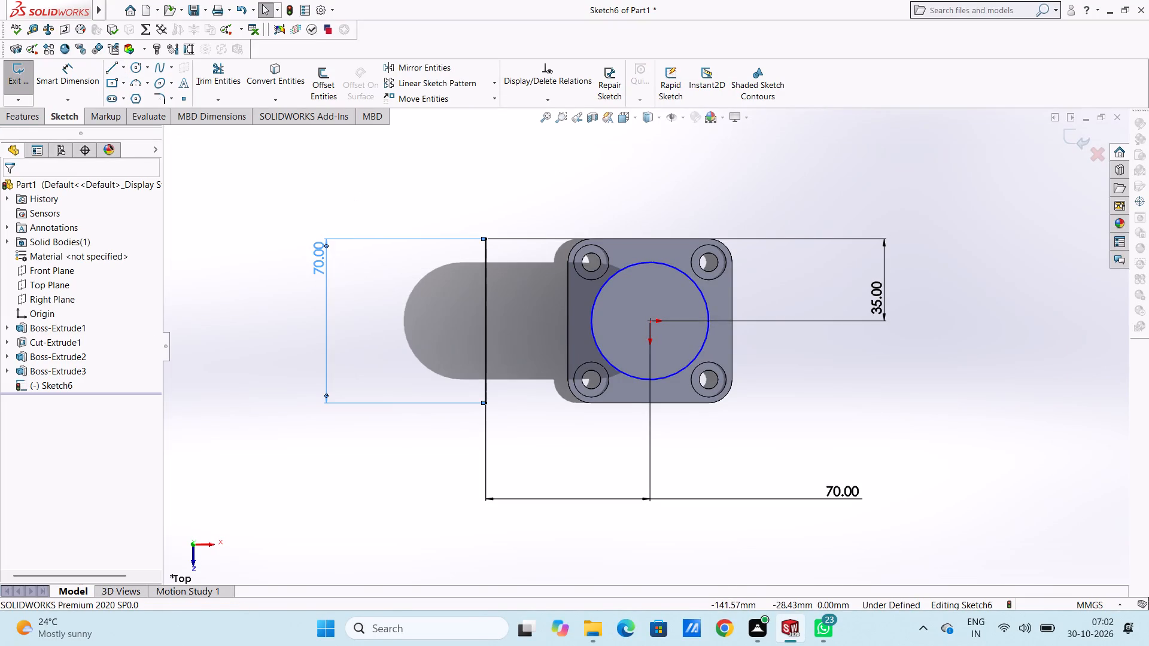
type("50")
key("Return")
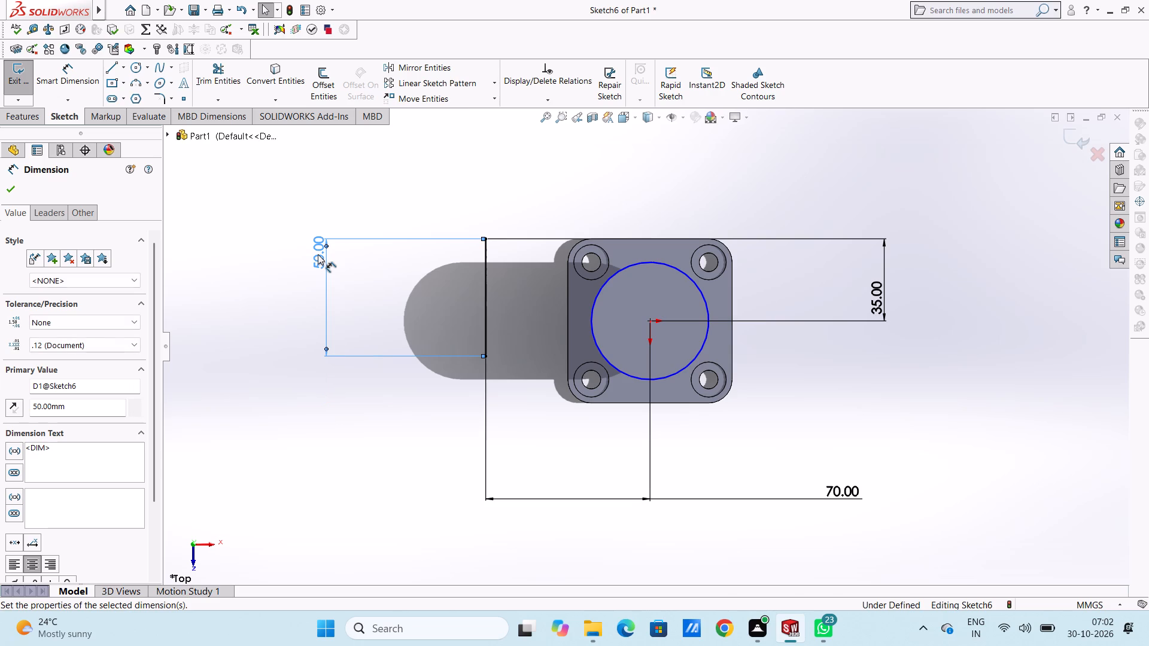
left_click(399, 208)
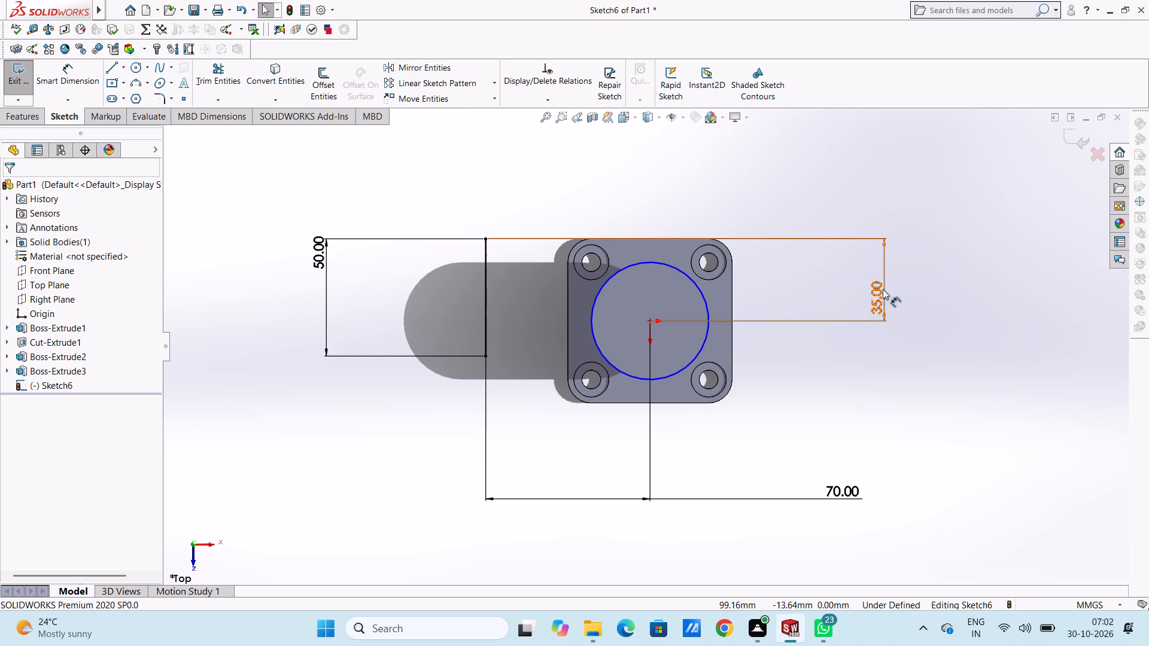
Set the vertical distance between the line's upper endpoint and the origin to 25 mm.
double_click(883, 289)
type("25")
key("Return")
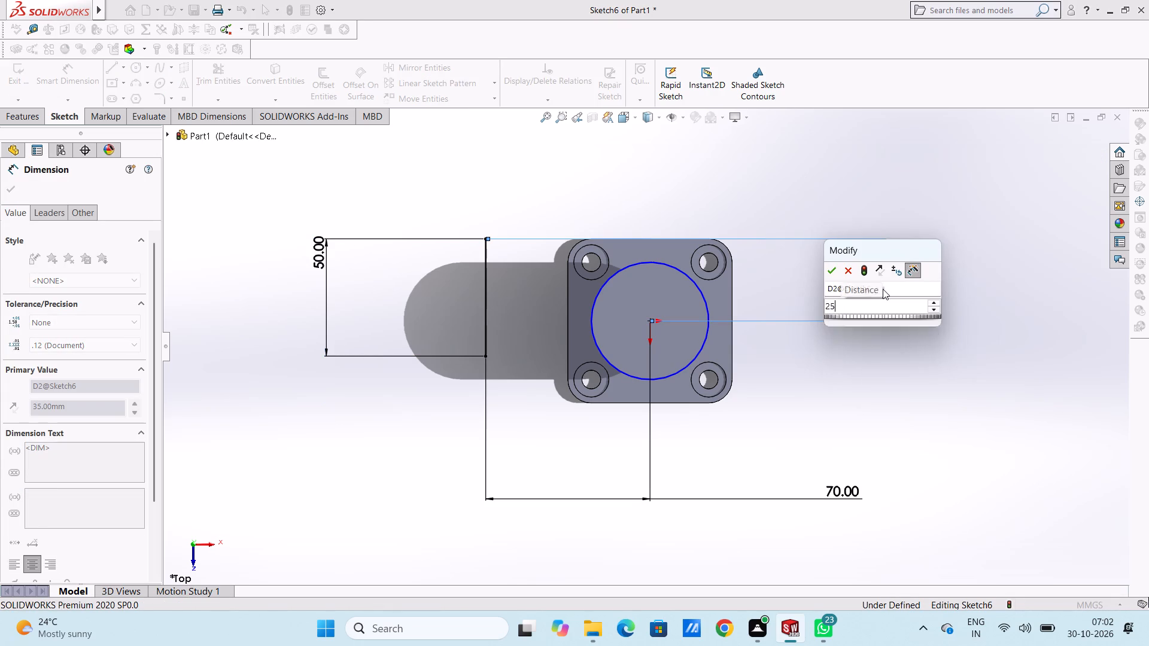
left_click(461, 207)
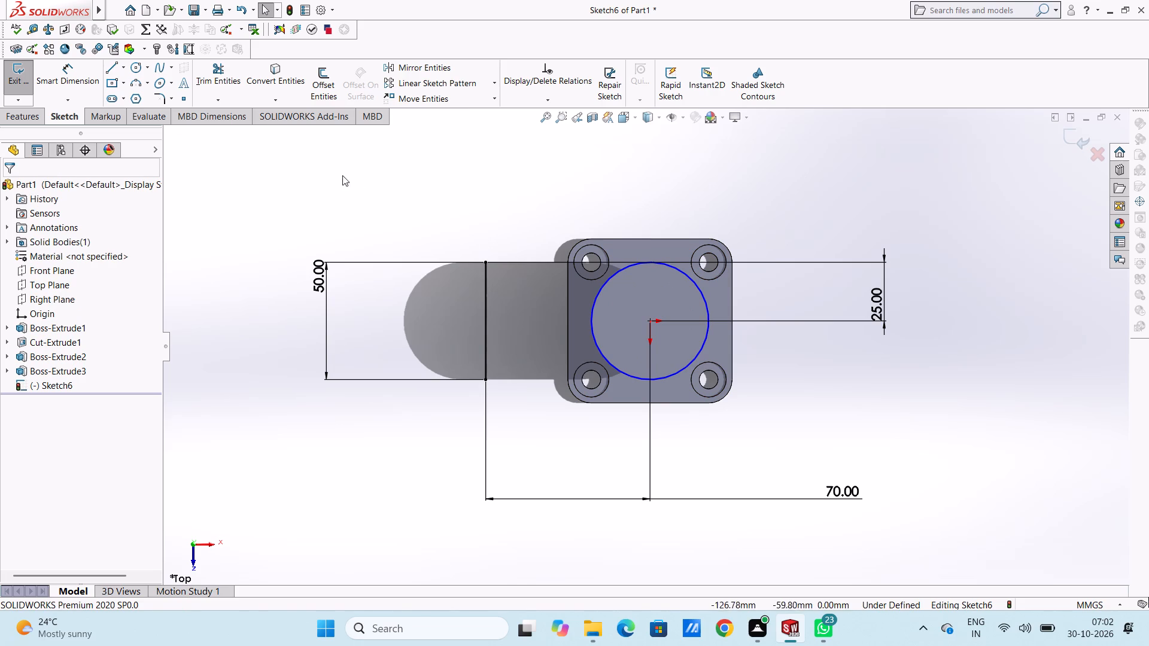
Sketch a horizontal line from the vertical line's upper end to the topmost point of the circle.
left_click(108, 65)
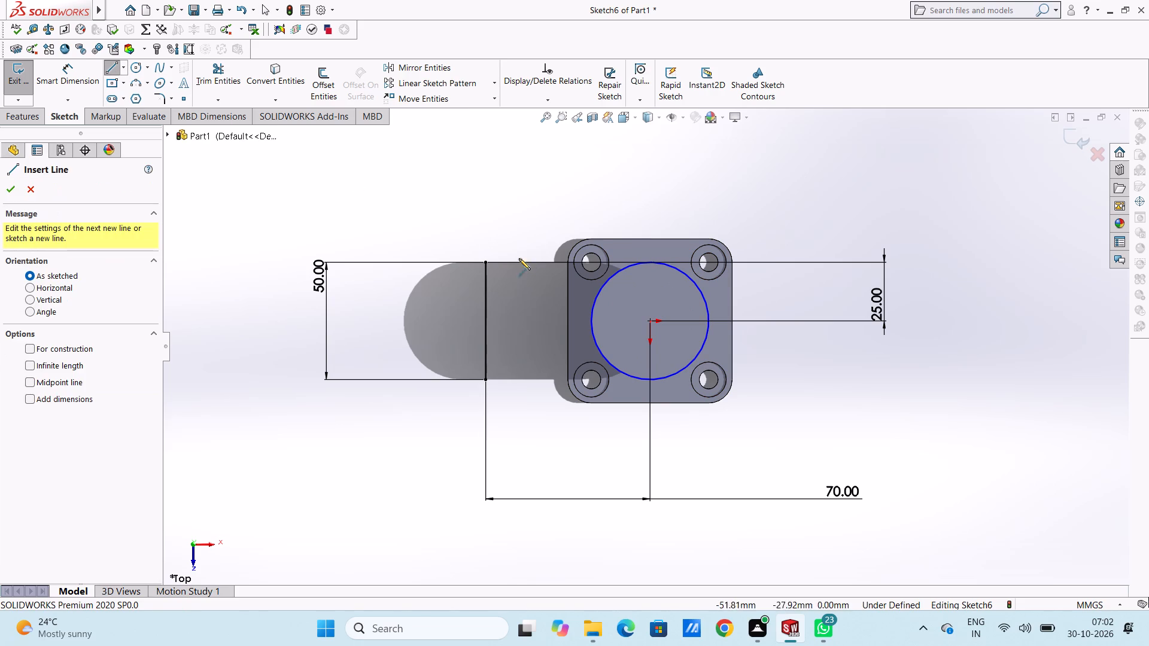
left_click(485, 262)
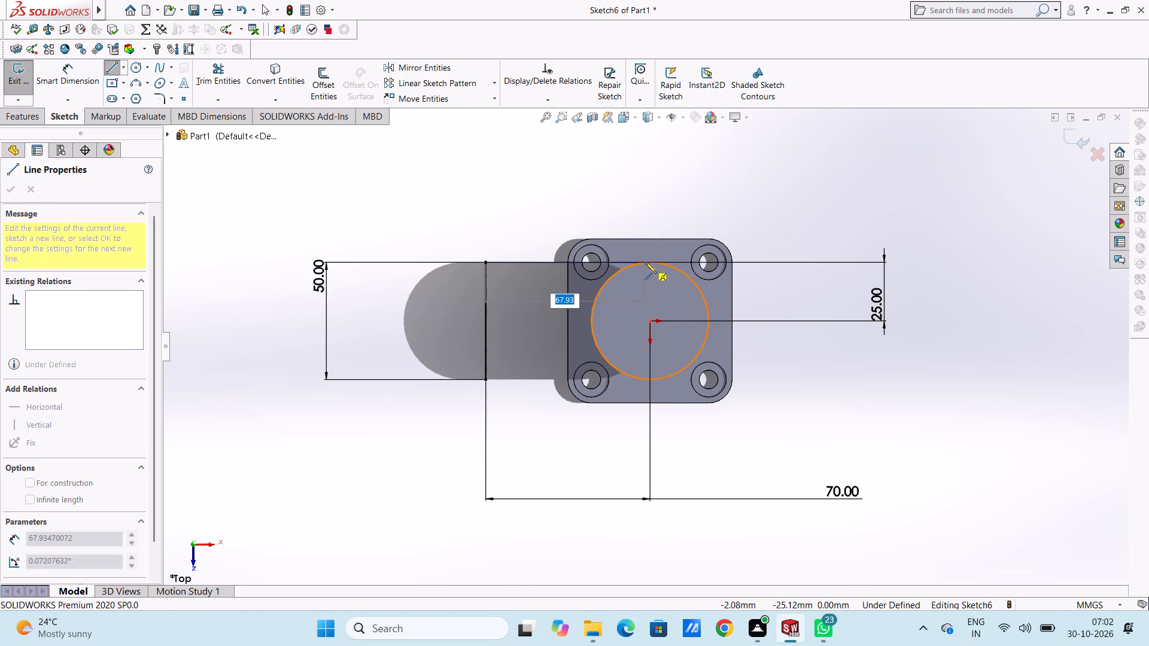
left_click(649, 263)
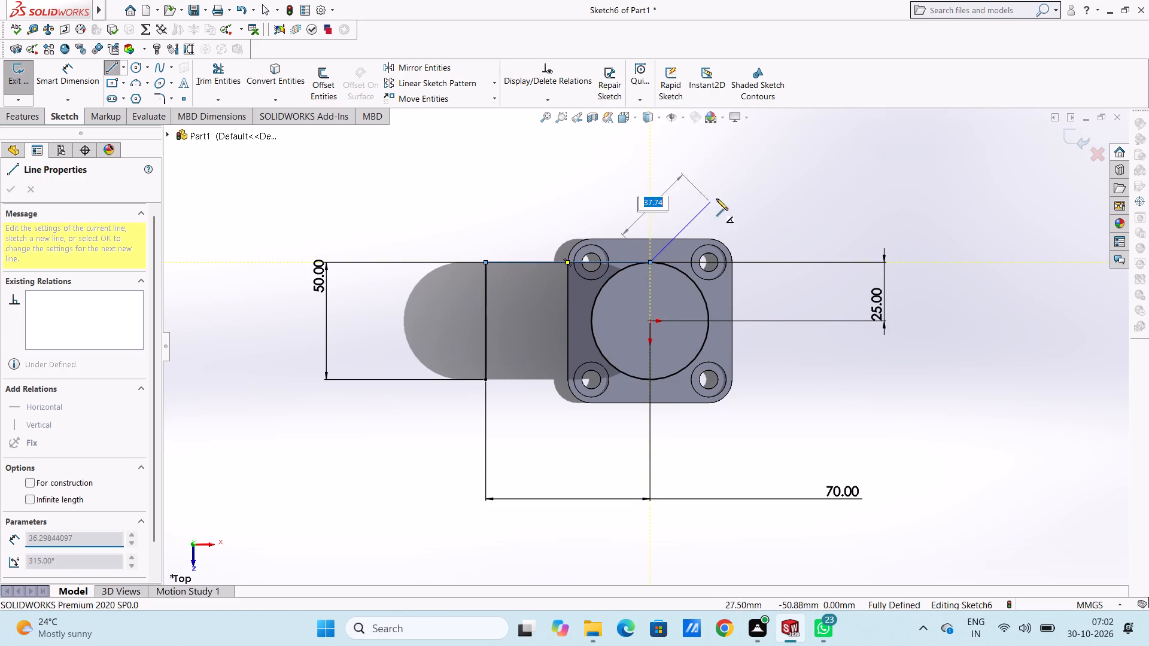
right_click(744, 175)
double_click(755, 184)
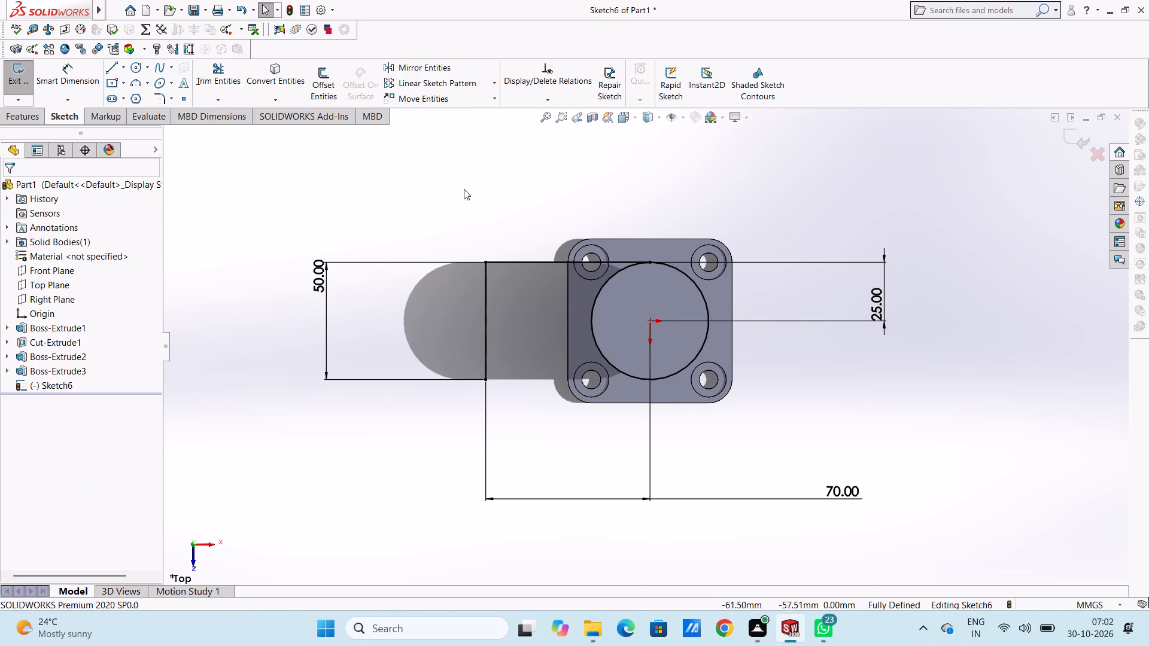
Sketch a 70 mm horizontal line from the vertical line's lower end to the bottommost point of the circle.
left_click(113, 65)
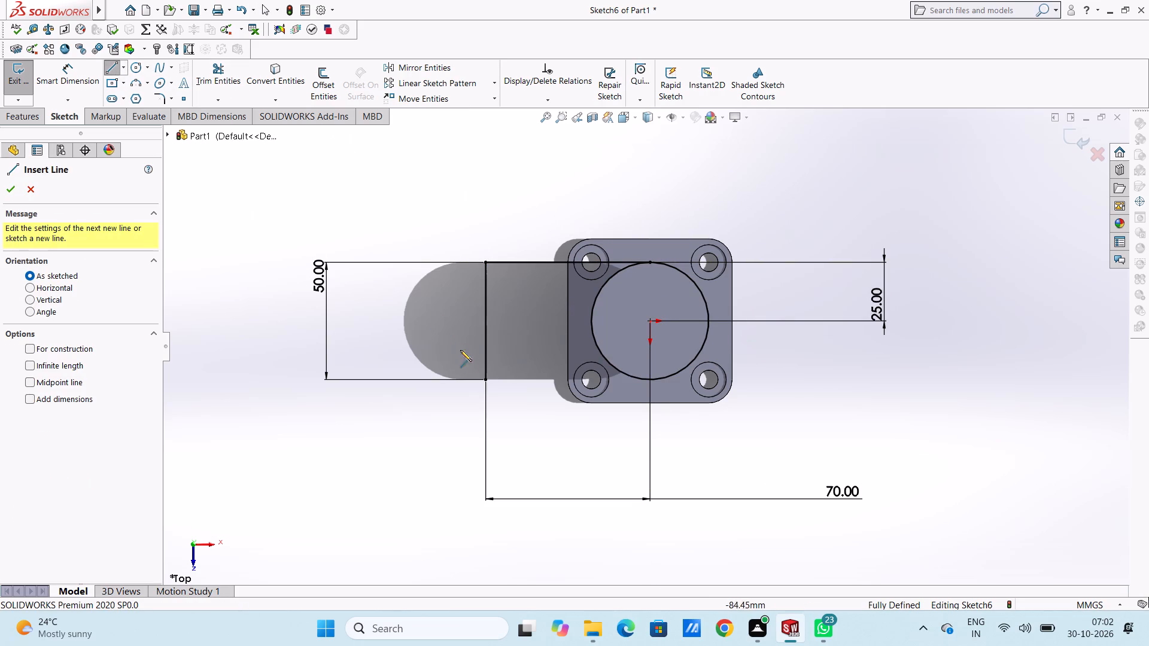
left_click(487, 382)
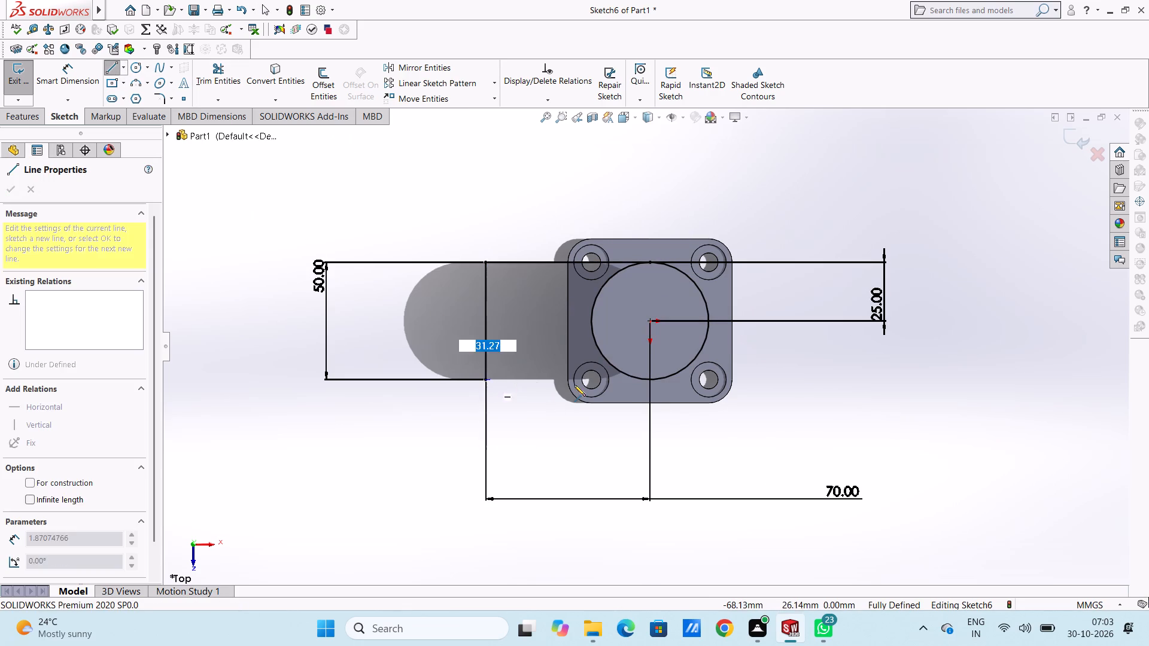
left_click(649, 380)
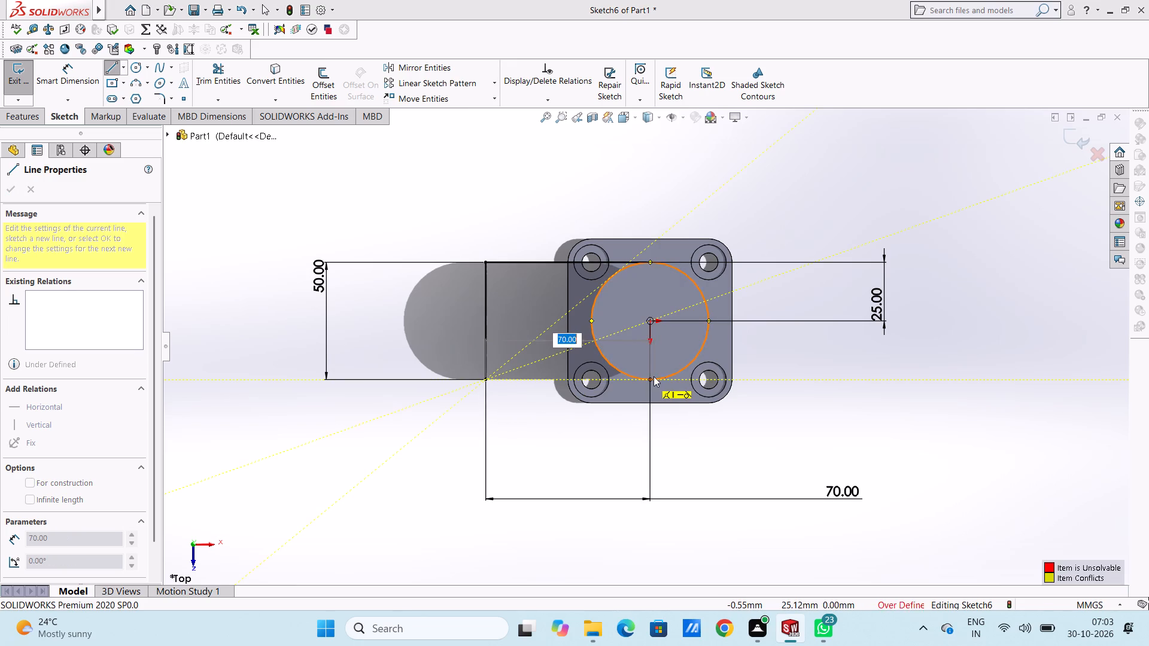
left_click(694, 238)
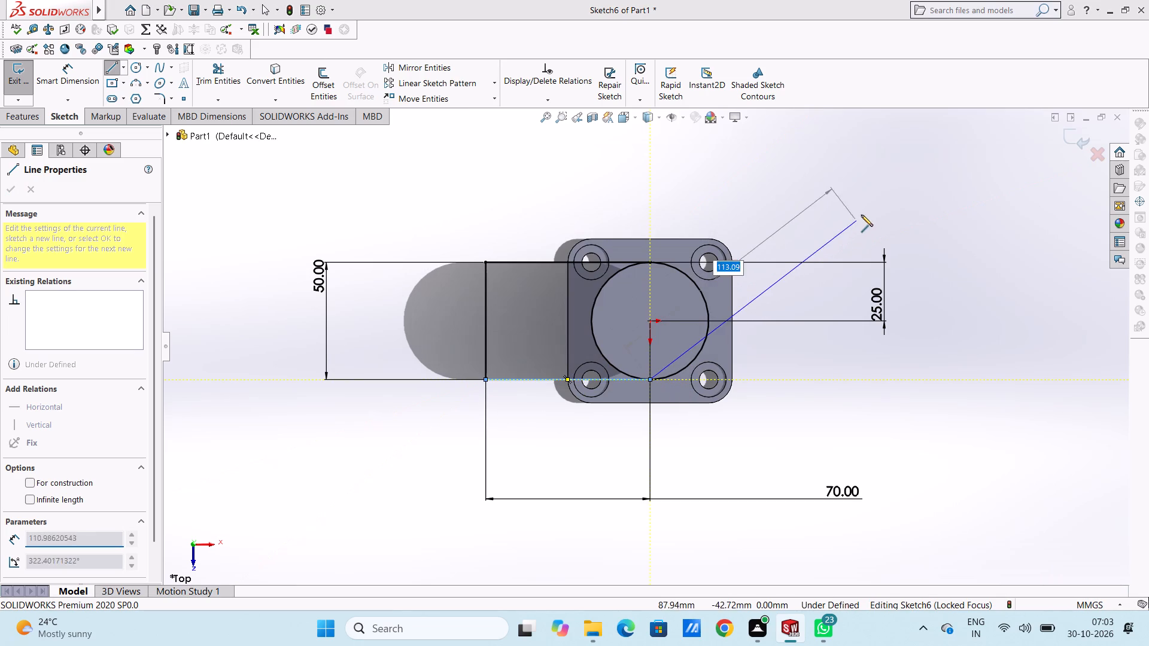
right_click(873, 197)
left_click(880, 208)
left_click(863, 206)
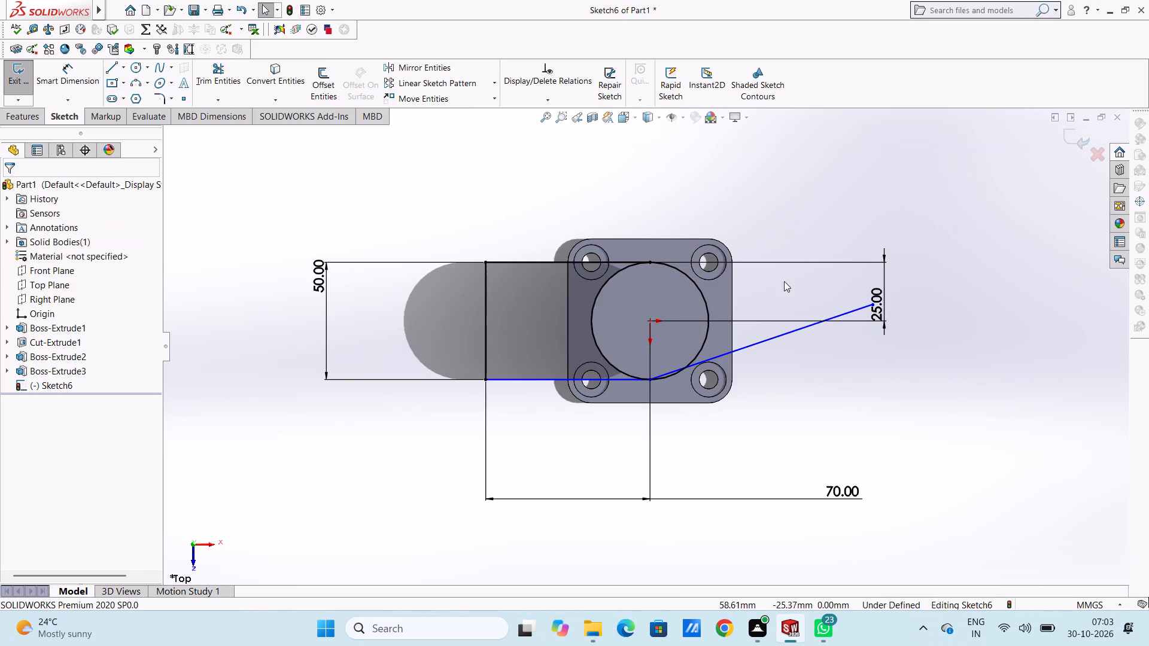
Delete the stray slanted line running from the bottom of the circle out past the base plate.
left_click(793, 332)
right_click(831, 205)
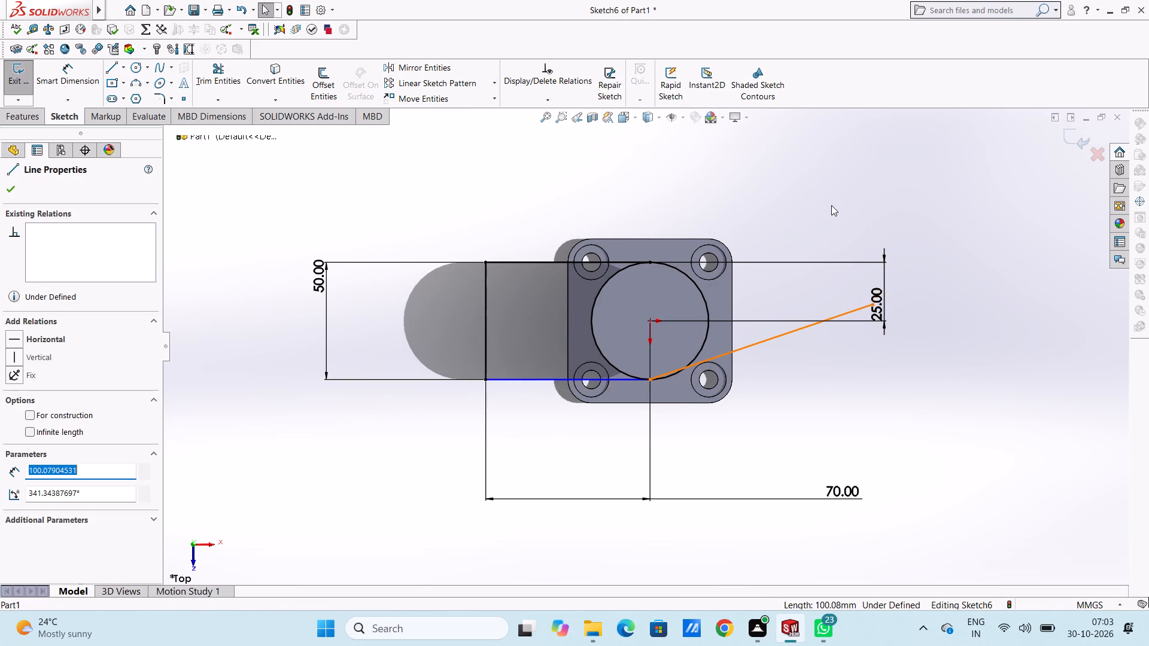
left_click(857, 367)
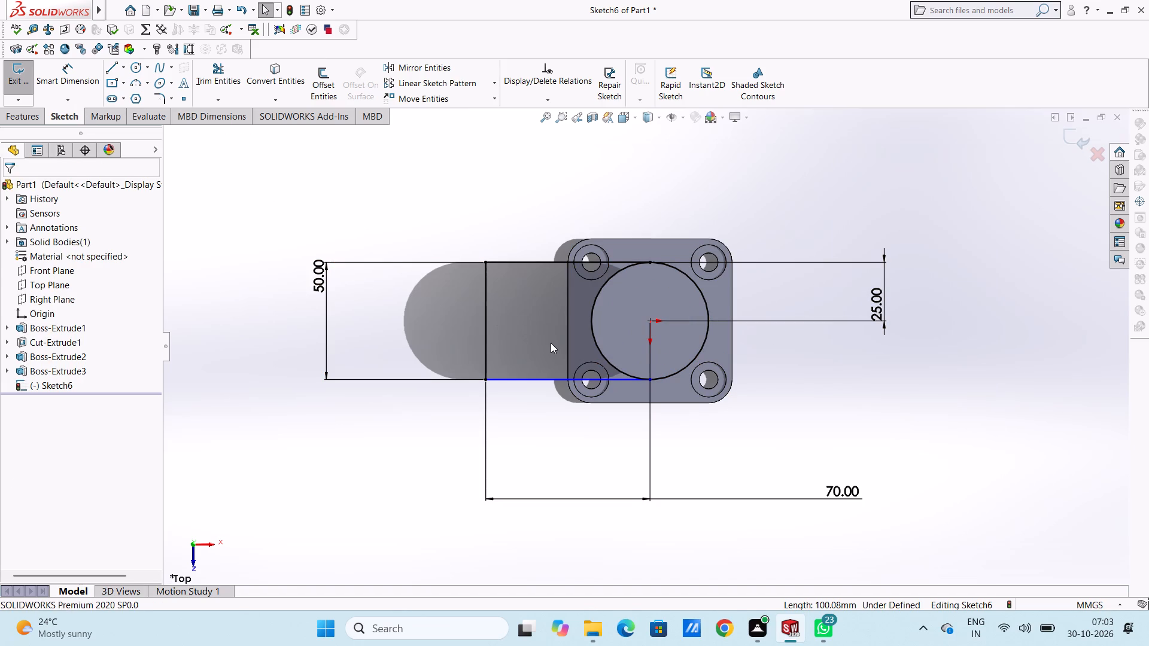
Add a tangent relation between the lower horizontal line and the circle.
left_click(546, 379)
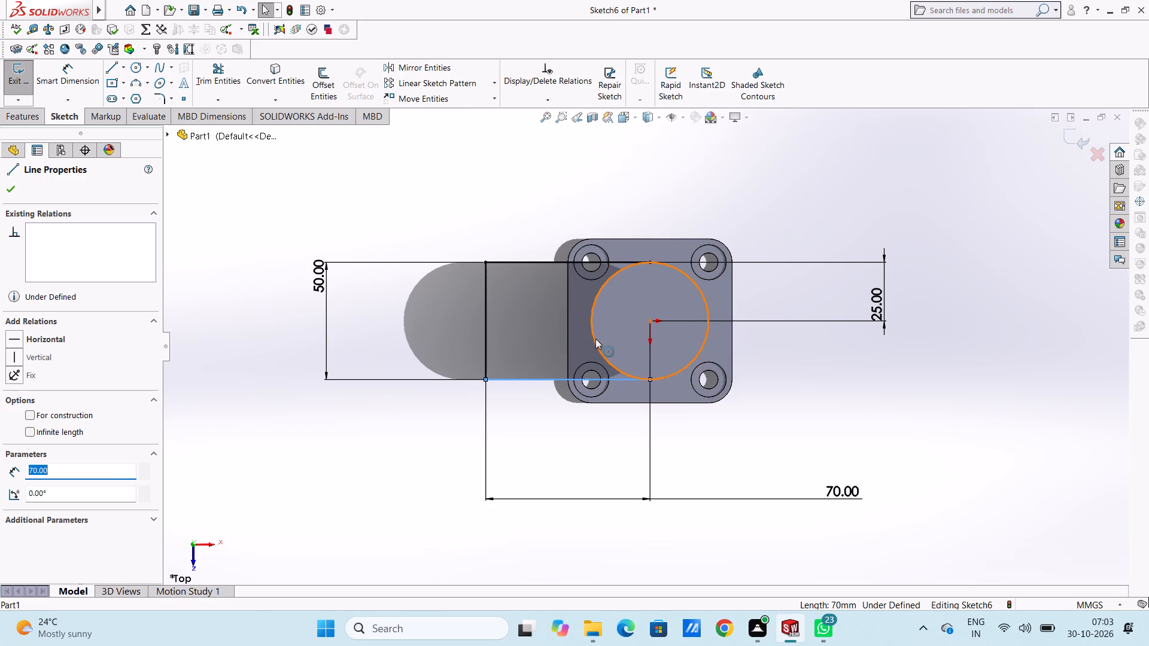
left_click(598, 340, "ctrl")
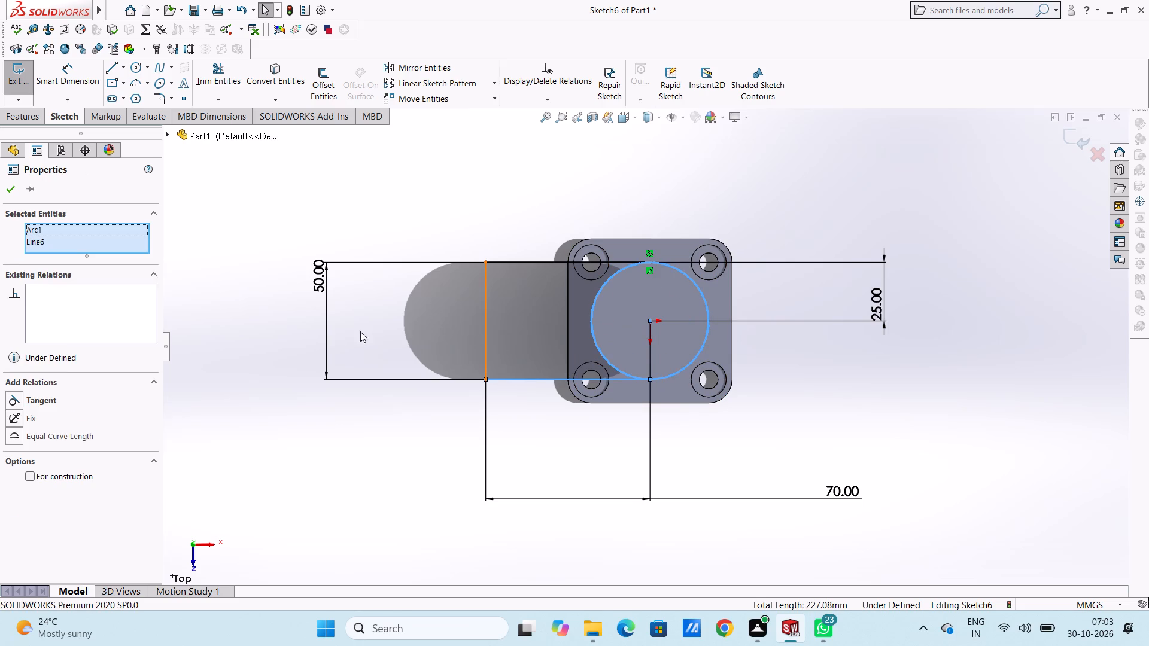
left_click(7, 398)
left_click(412, 351)
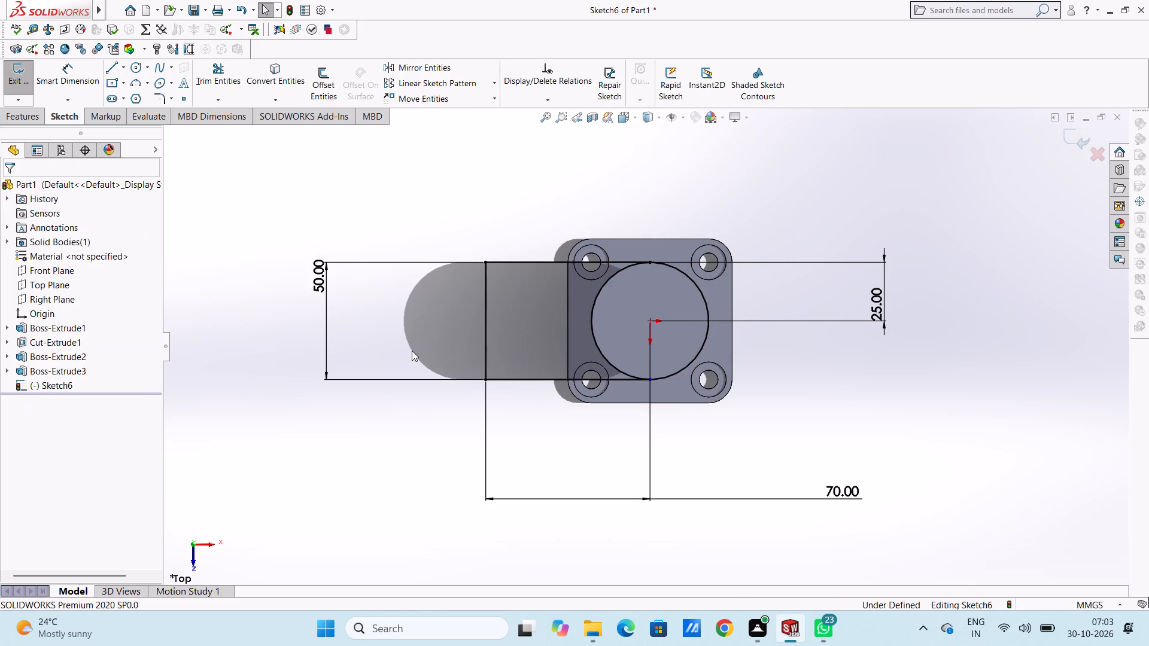
Trim away the half of the circle facing the vertical line to leave one closed, round-ended profile.
left_click(221, 88)
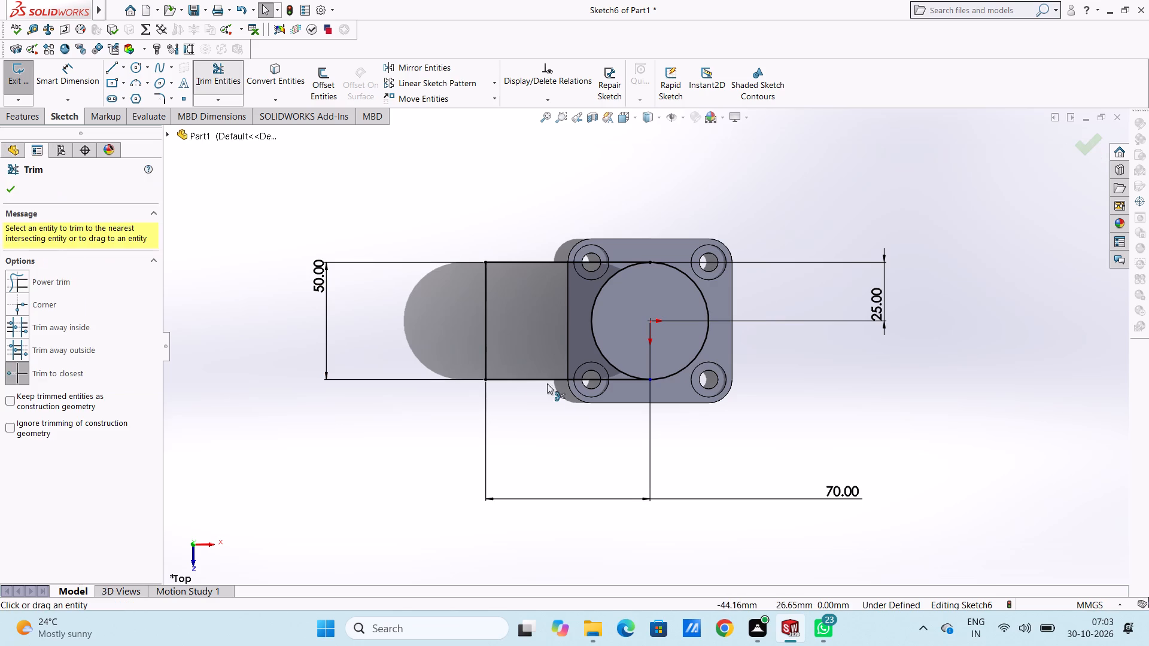
left_click(595, 328)
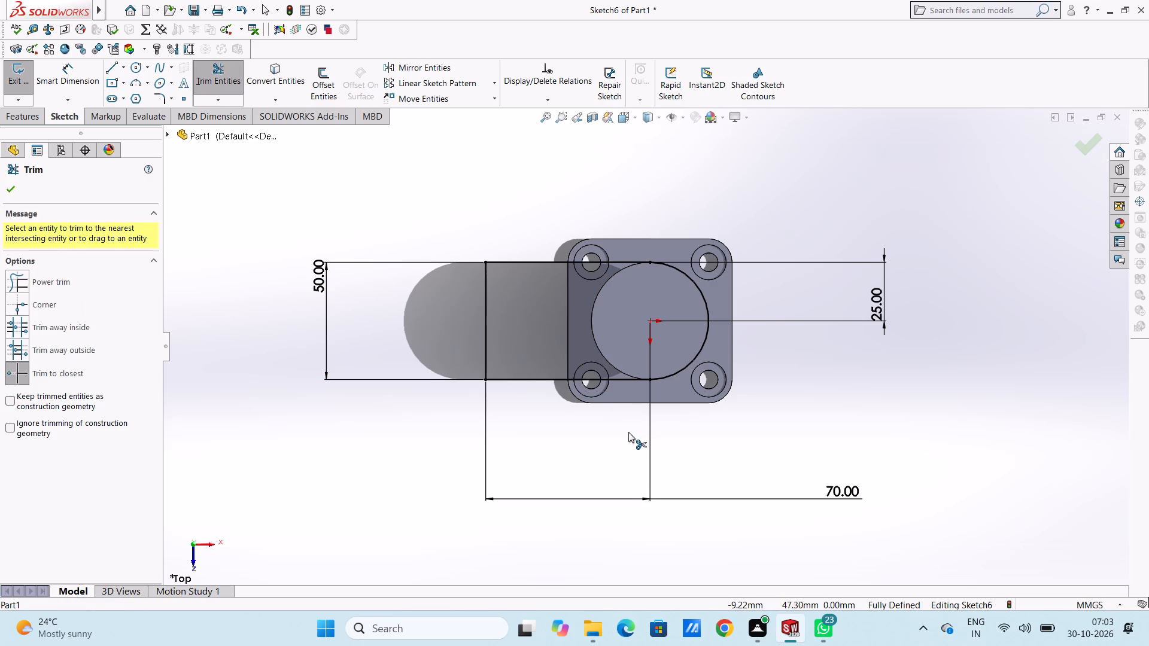
middle_click_drag(627, 438, 621, 271)
middle_click_drag(612, 368, 613, 365)
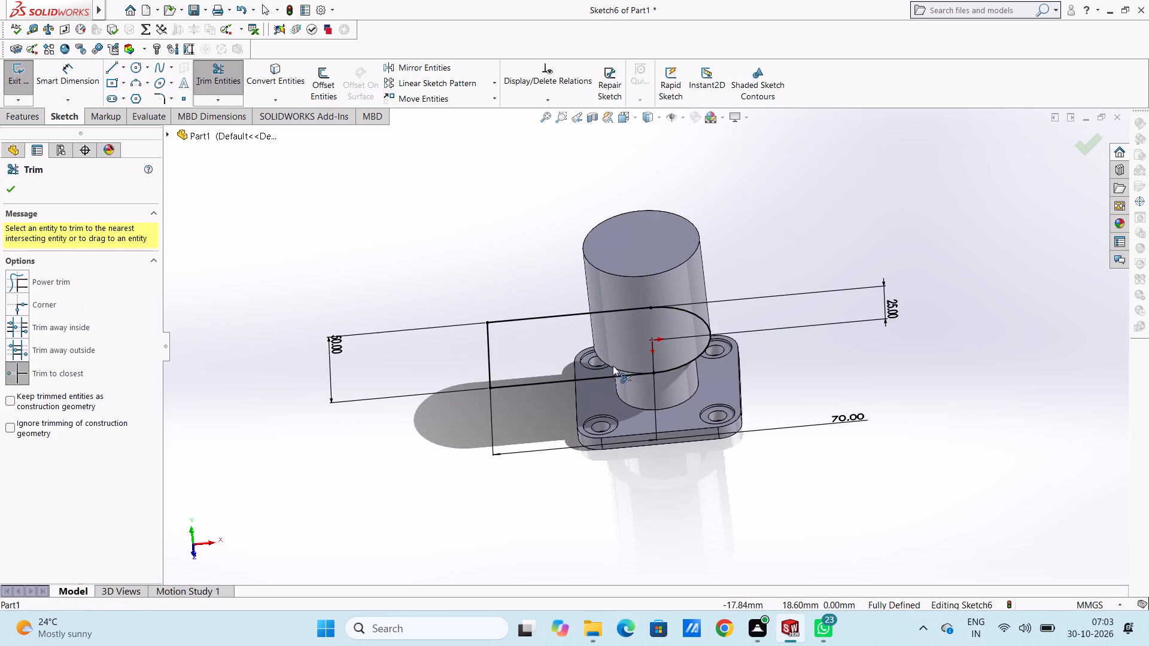
middle_click_drag(613, 365, 621, 383)
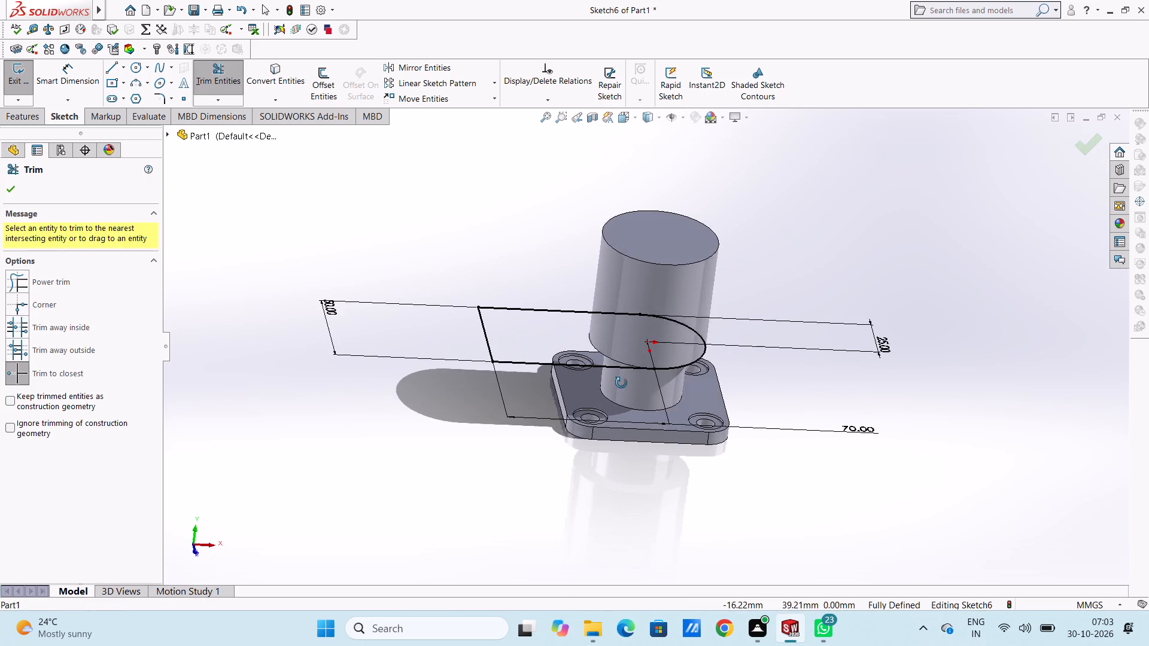
middle_click_drag(621, 383, 614, 379)
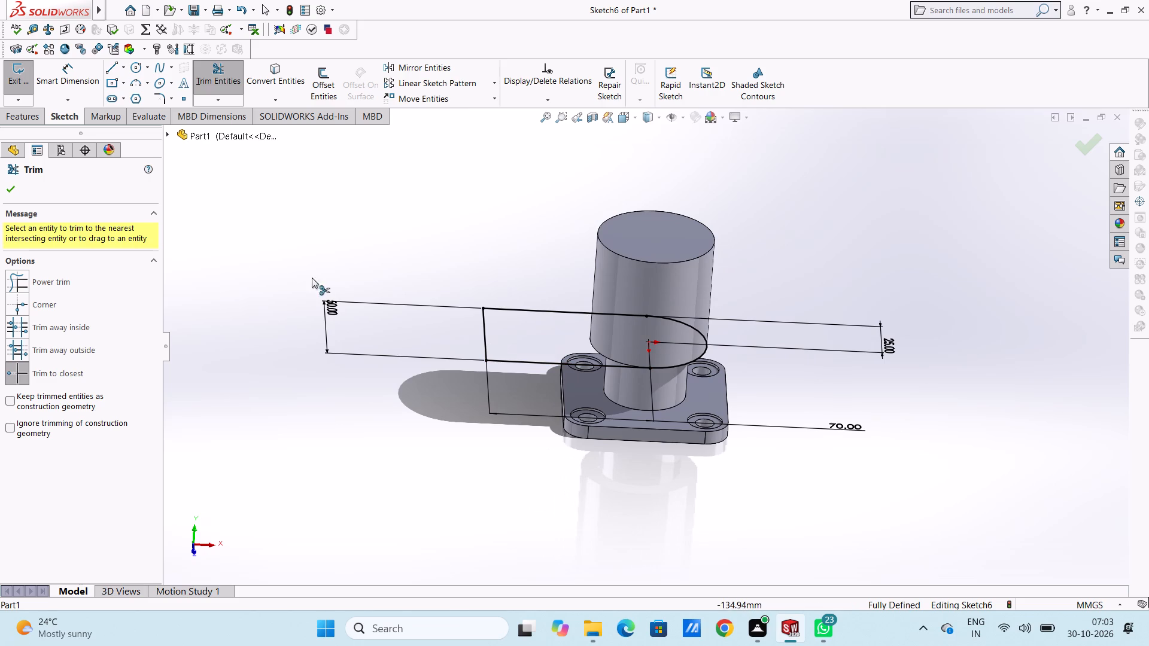
left_click(12, 190)
left_click(263, 251)
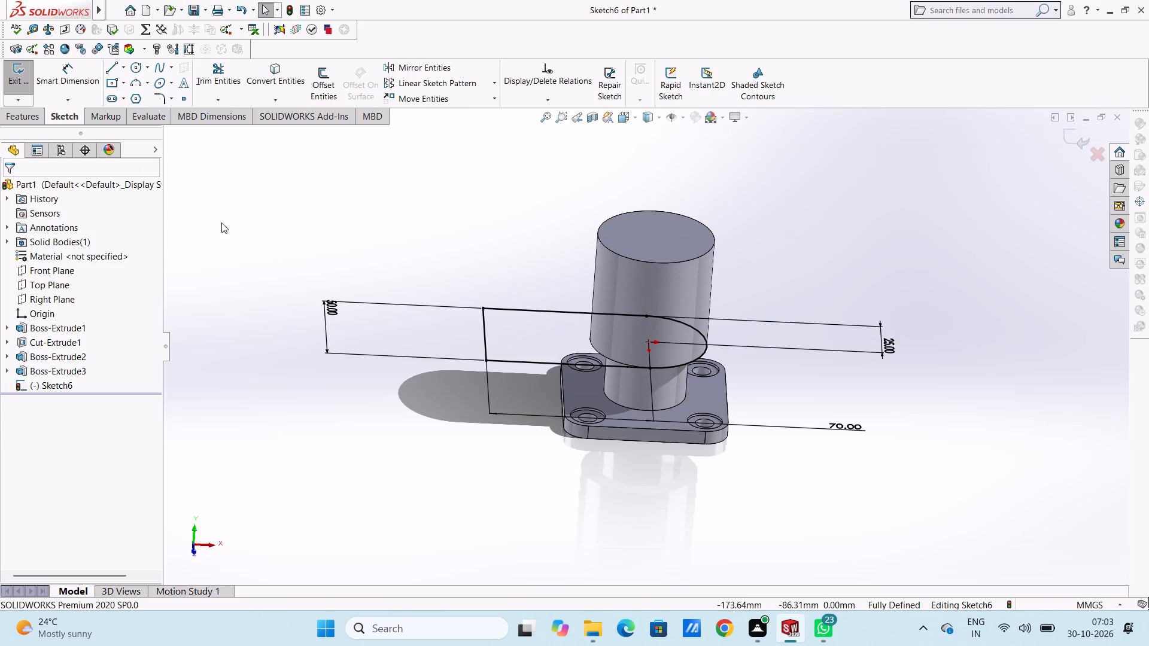
Extrude the round-ended profile blind 35 mm in the reversed direction, up along the cylinder, with the result merged.
left_click(28, 114)
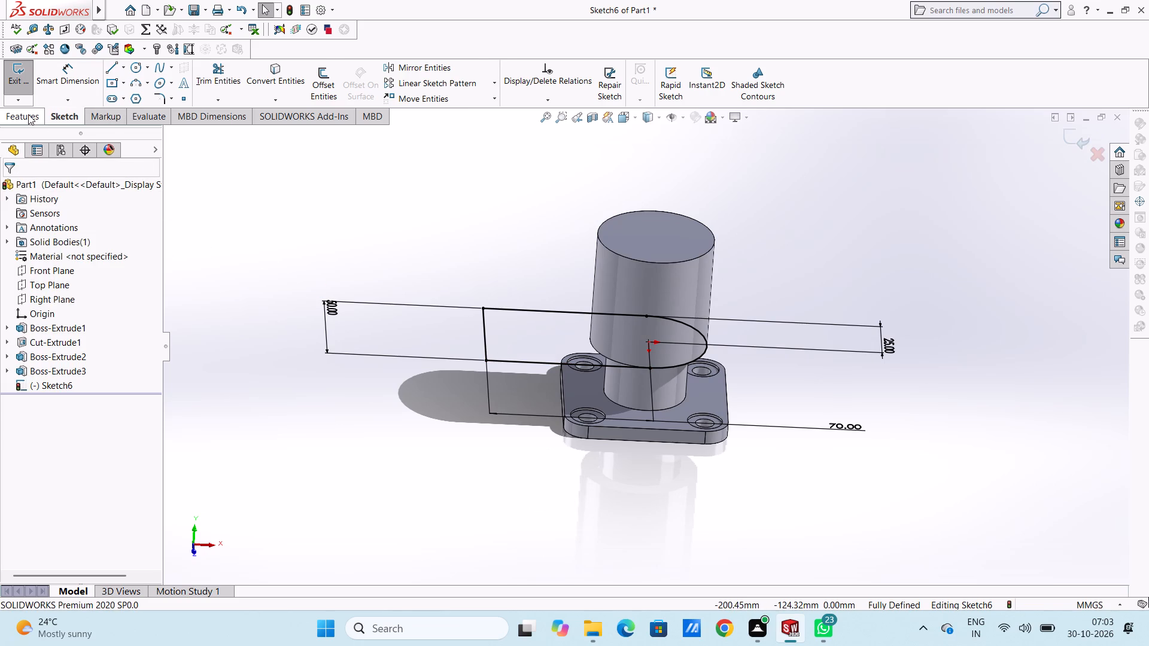
left_click(23, 83)
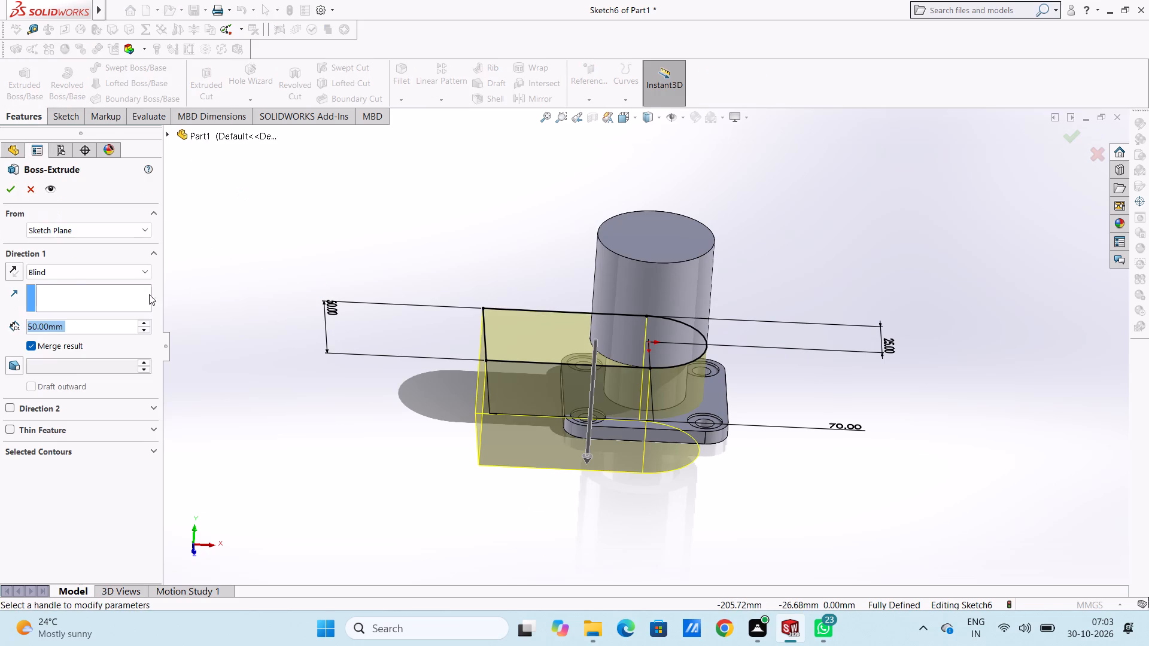
left_click(14, 263)
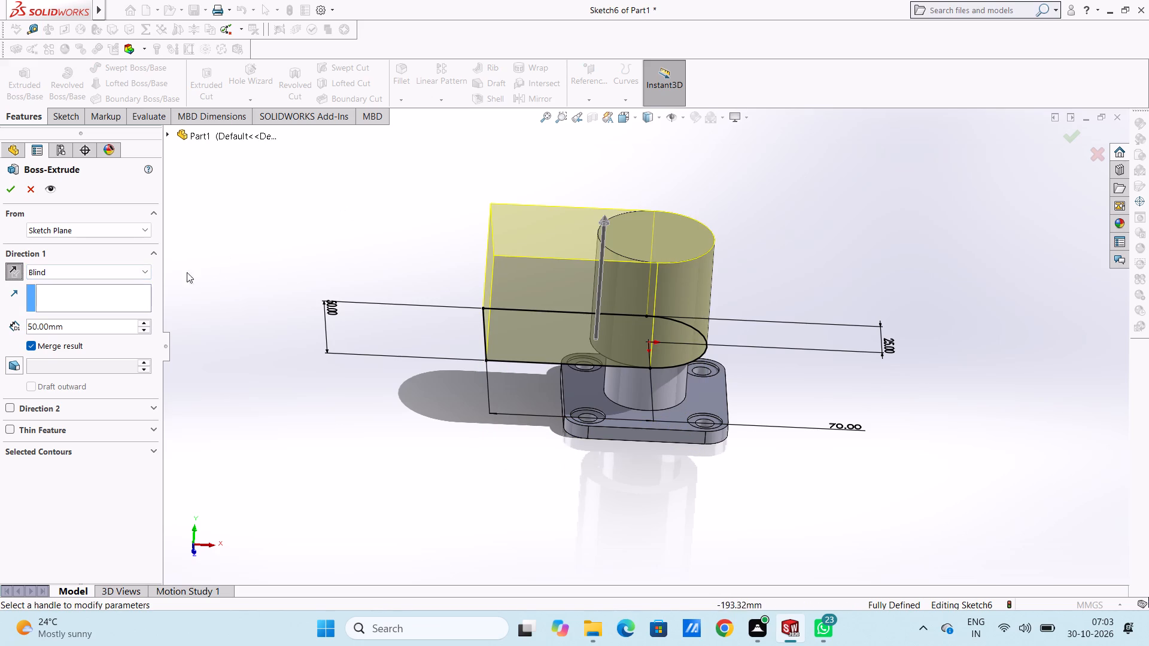
double_click(107, 326)
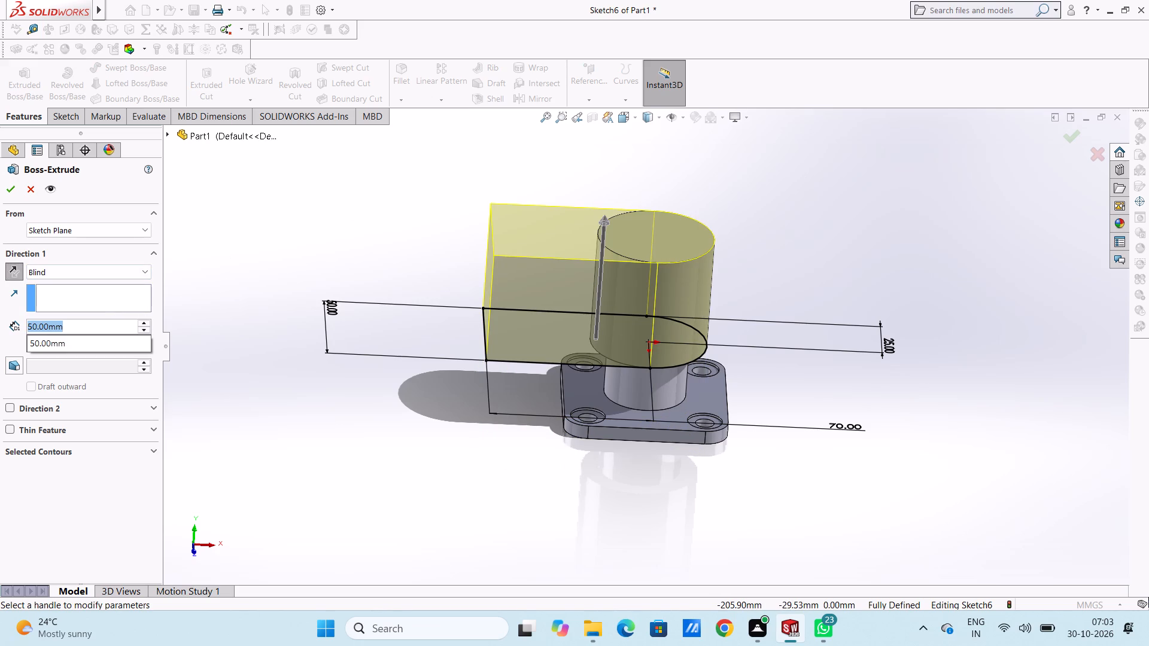
type("50")
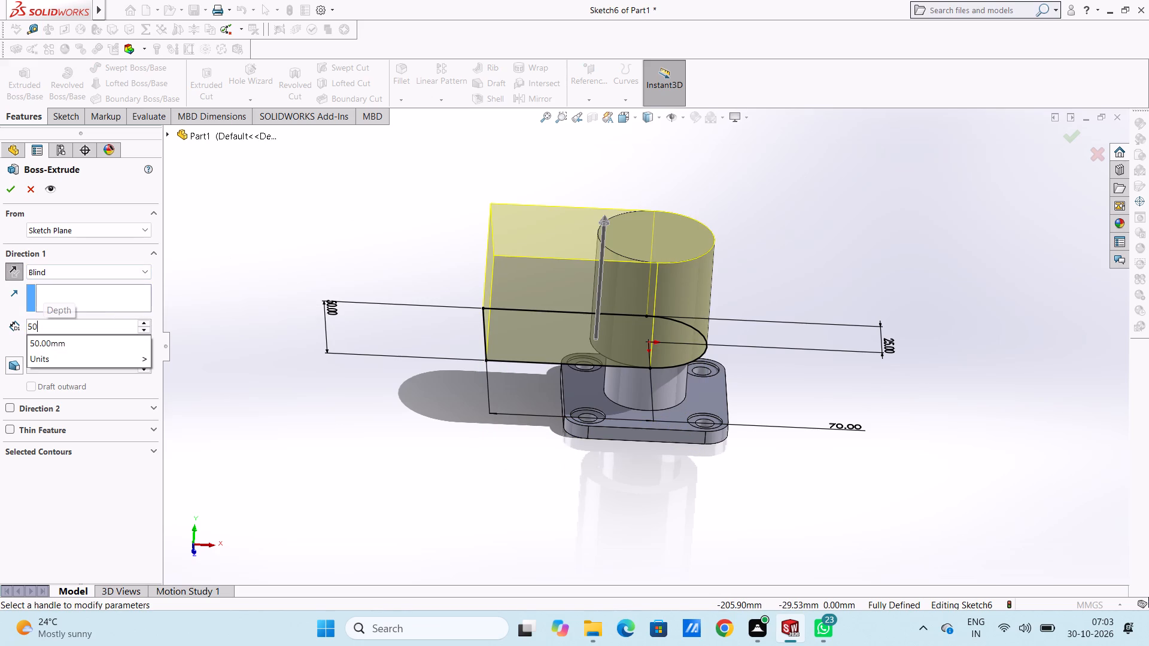
key("minus")
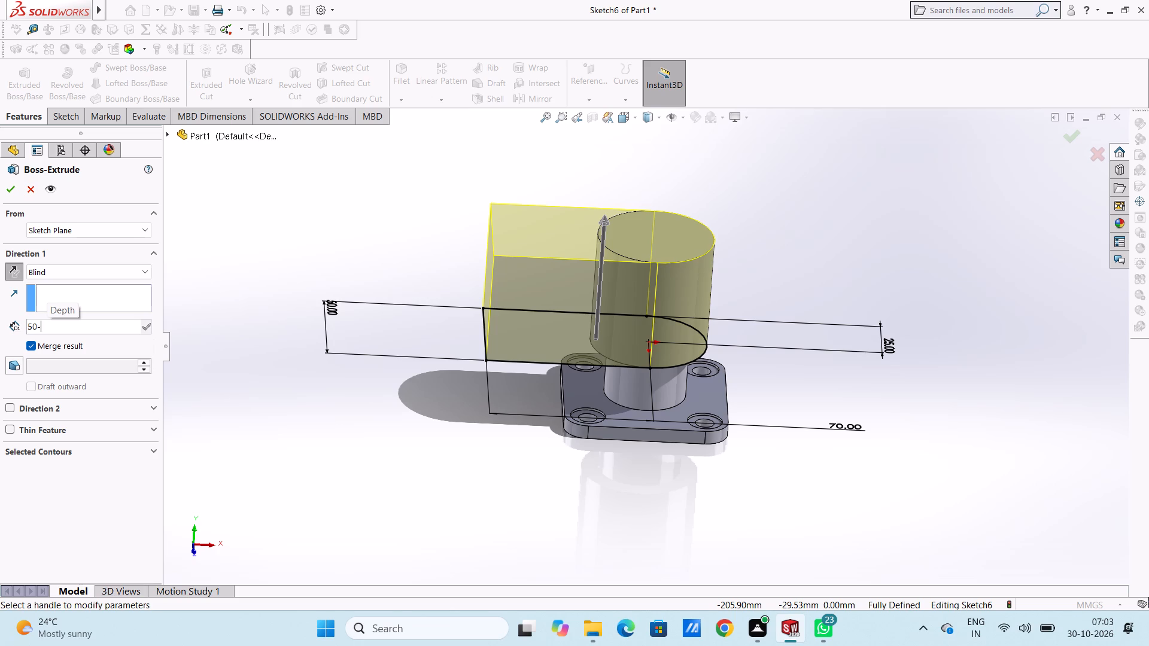
type("15")
key("Return")
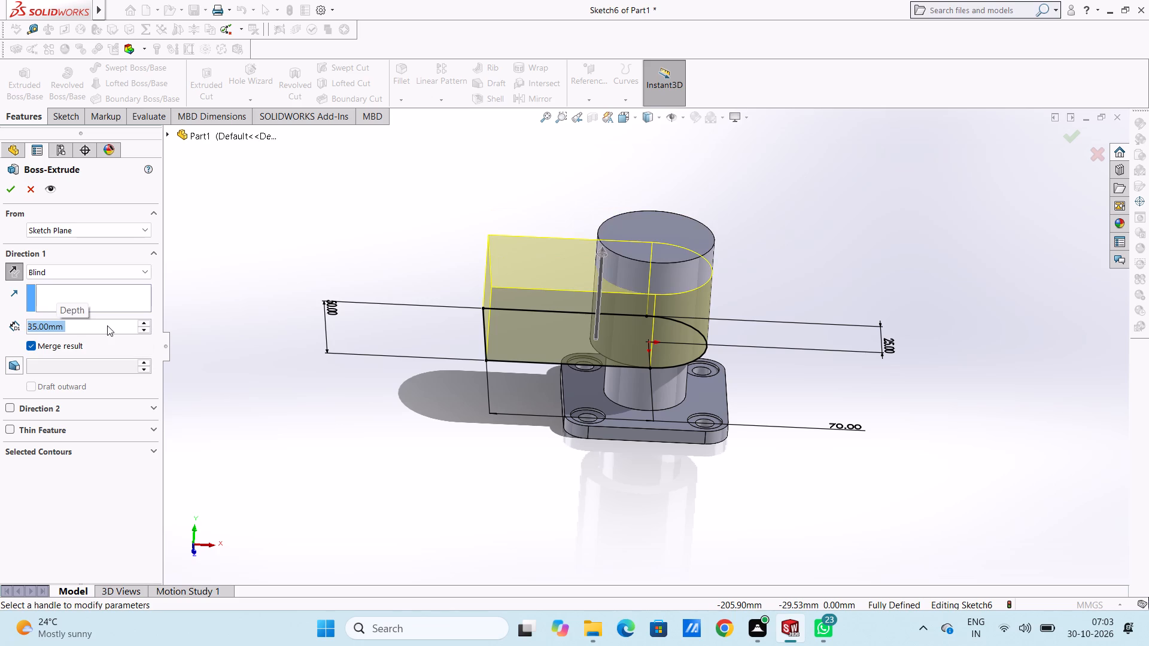
left_click(7, 192)
left_click(284, 284)
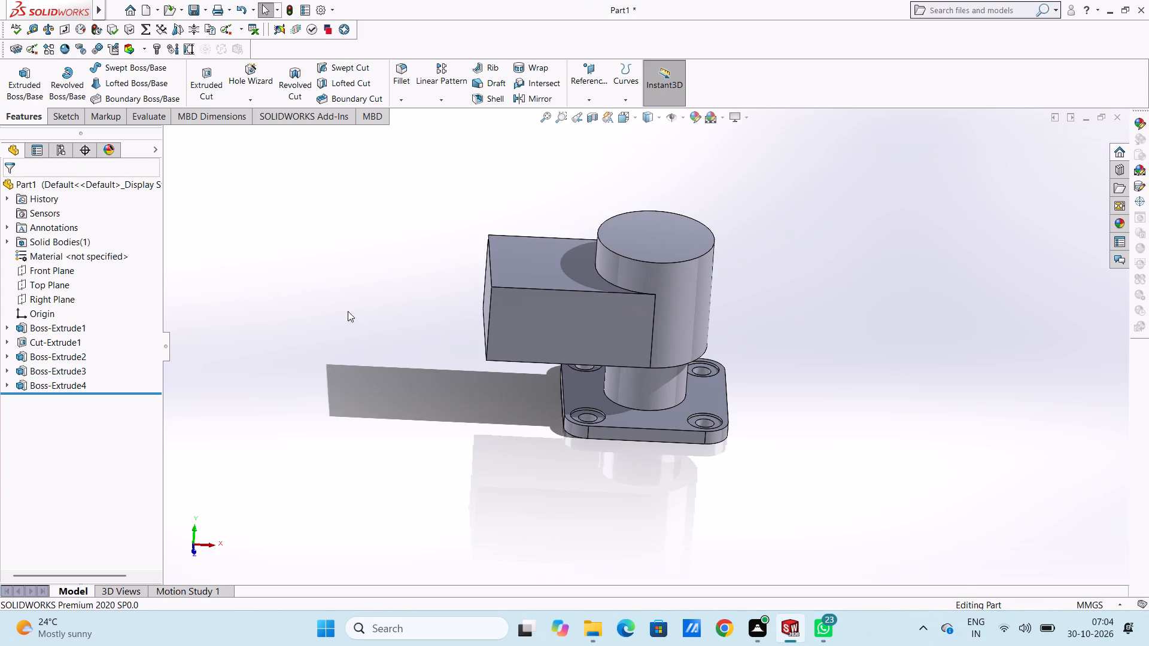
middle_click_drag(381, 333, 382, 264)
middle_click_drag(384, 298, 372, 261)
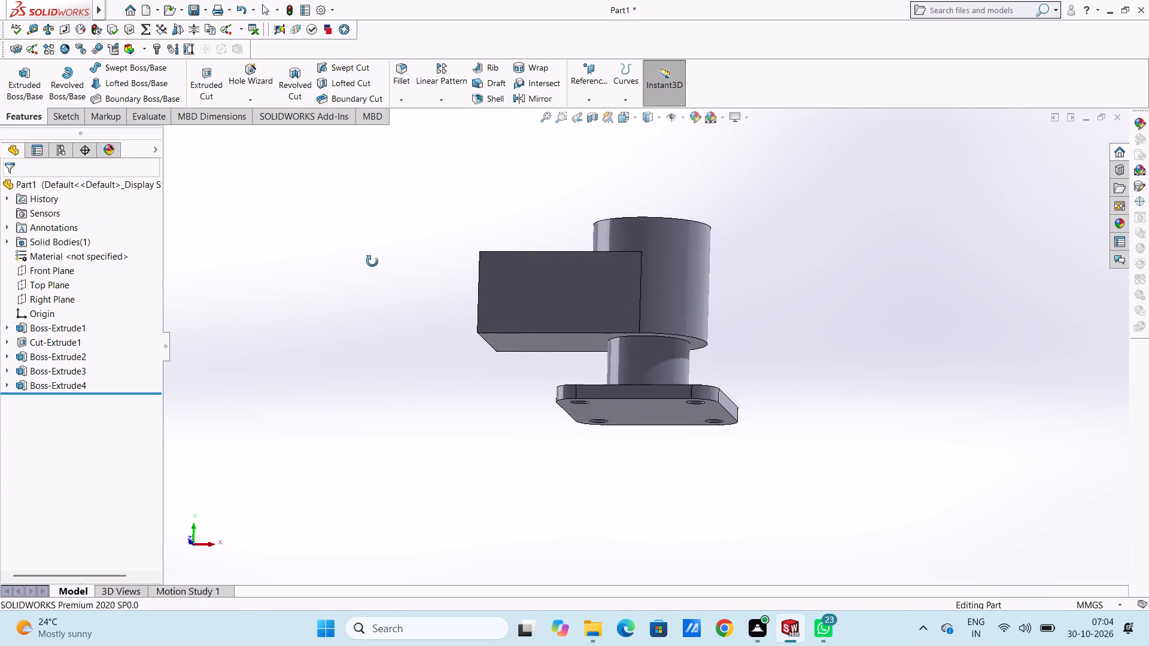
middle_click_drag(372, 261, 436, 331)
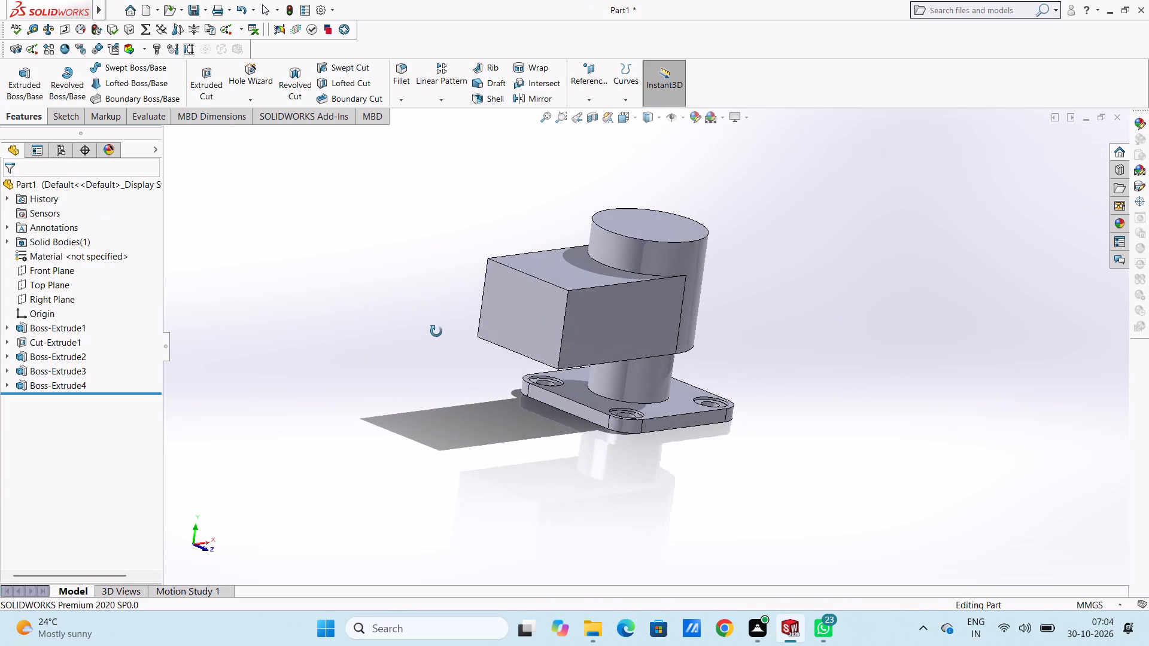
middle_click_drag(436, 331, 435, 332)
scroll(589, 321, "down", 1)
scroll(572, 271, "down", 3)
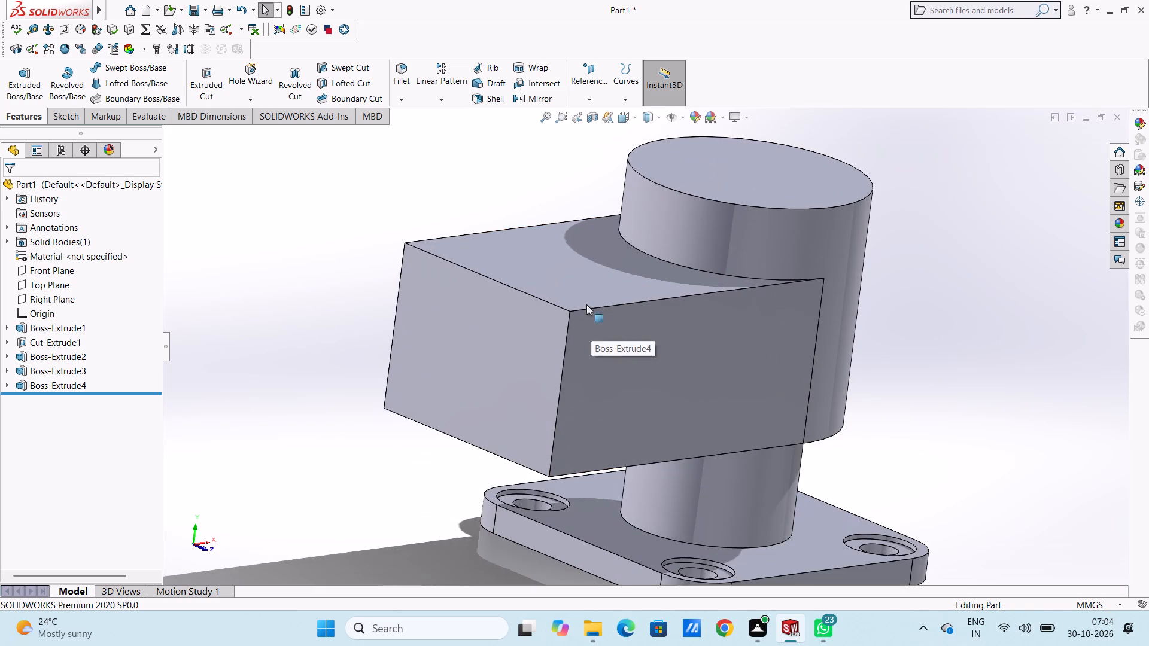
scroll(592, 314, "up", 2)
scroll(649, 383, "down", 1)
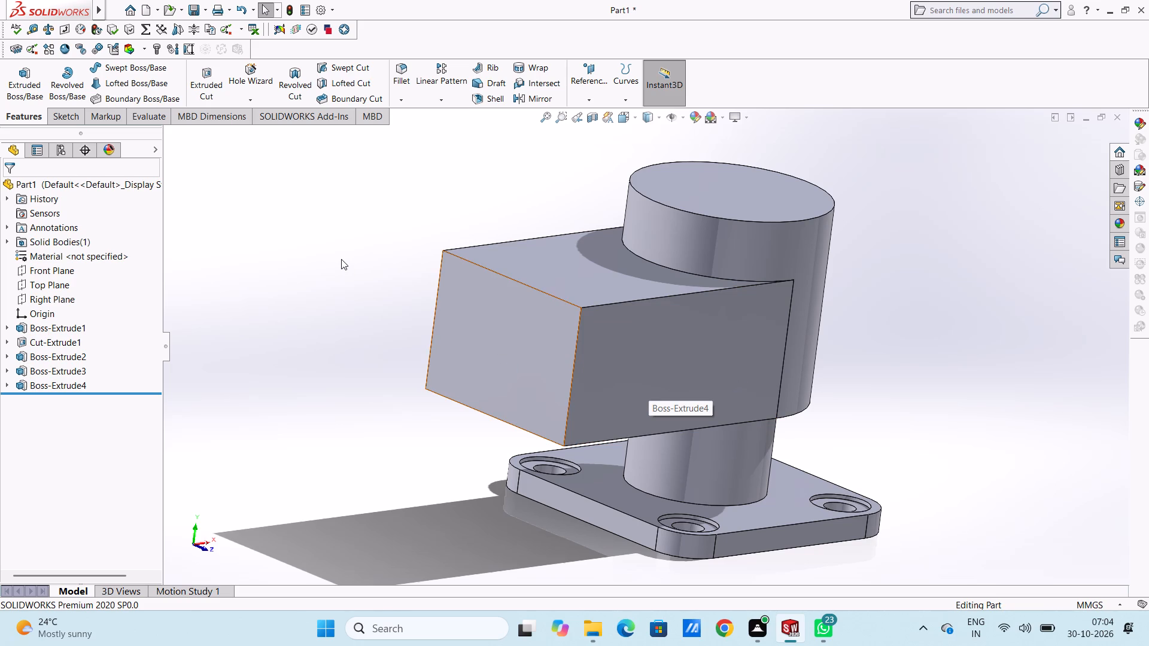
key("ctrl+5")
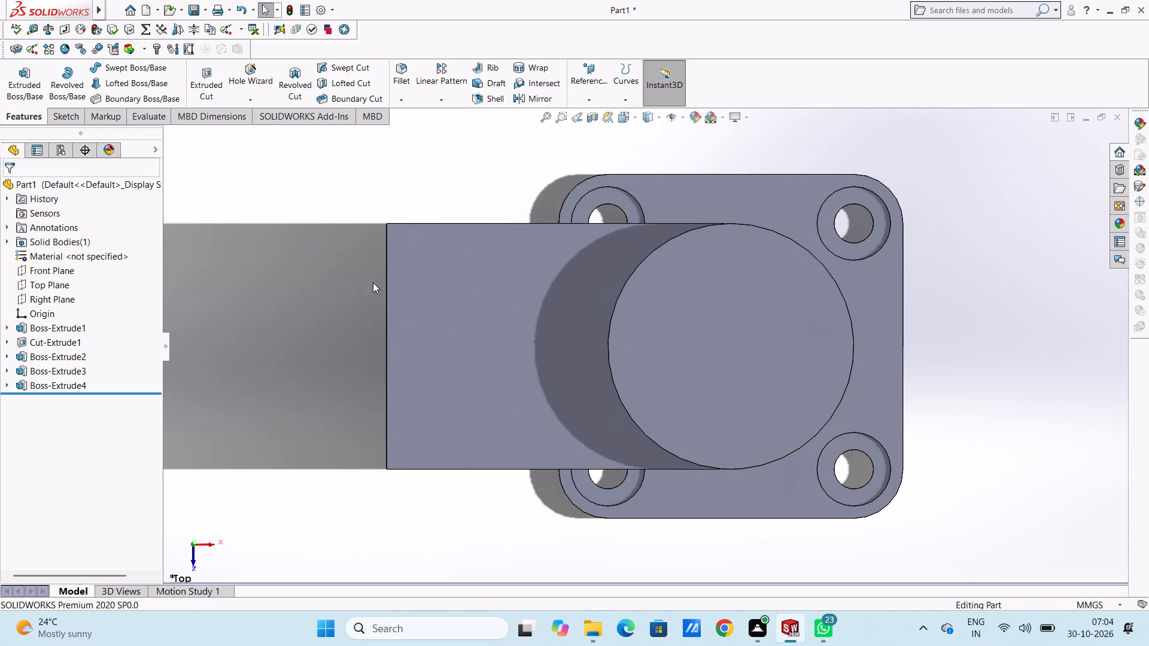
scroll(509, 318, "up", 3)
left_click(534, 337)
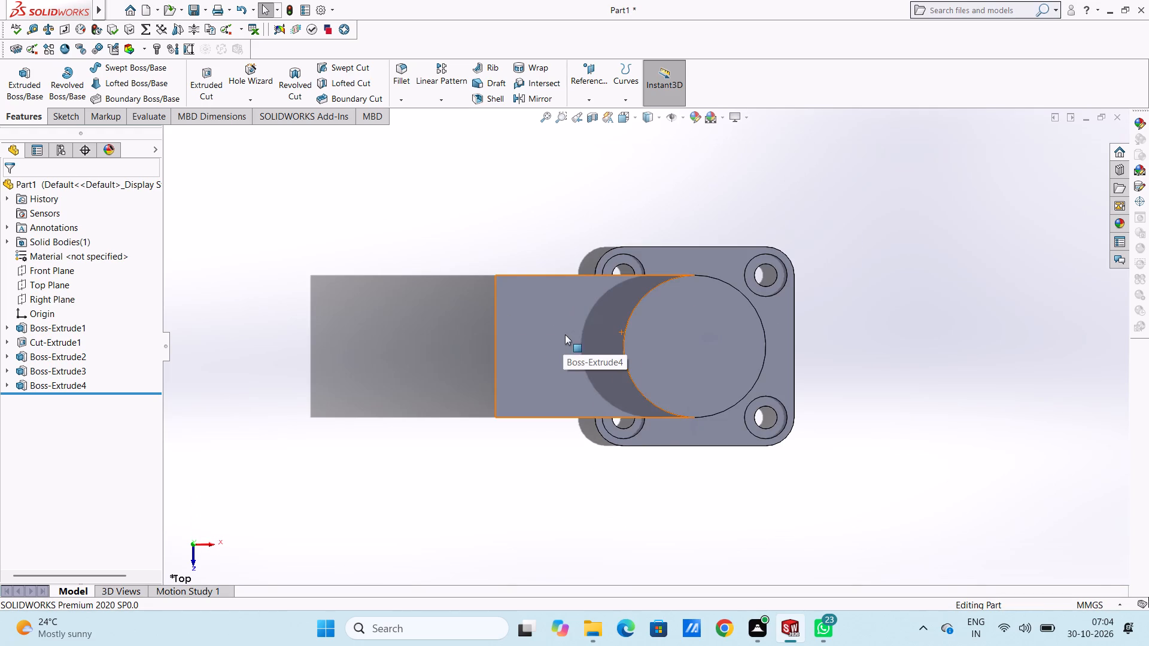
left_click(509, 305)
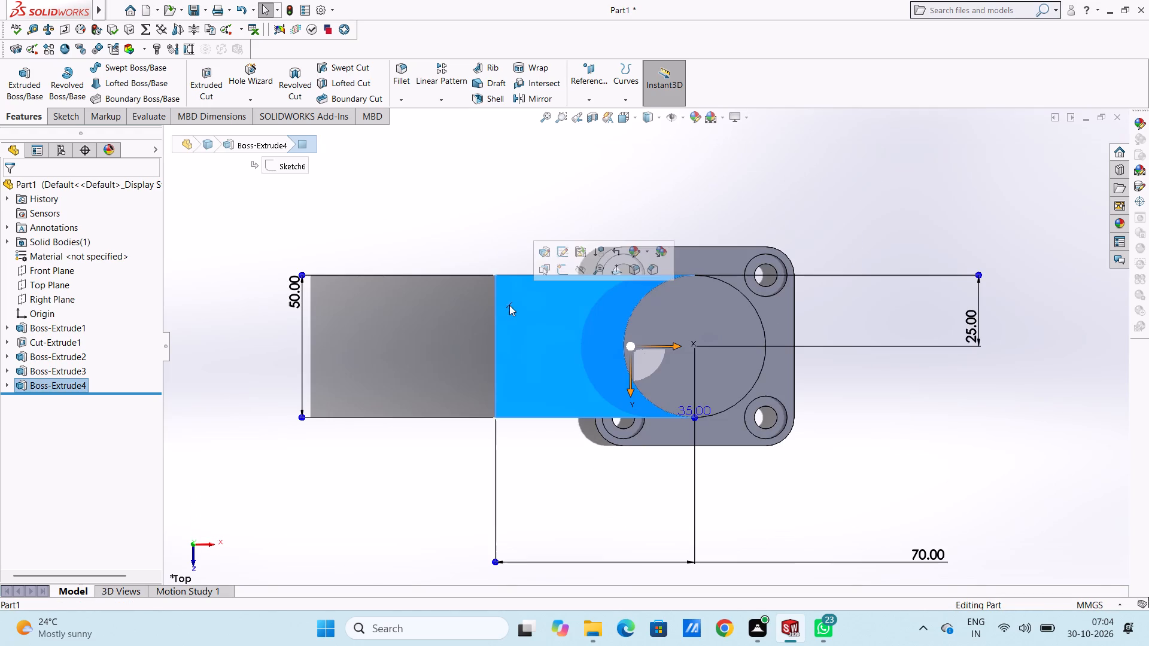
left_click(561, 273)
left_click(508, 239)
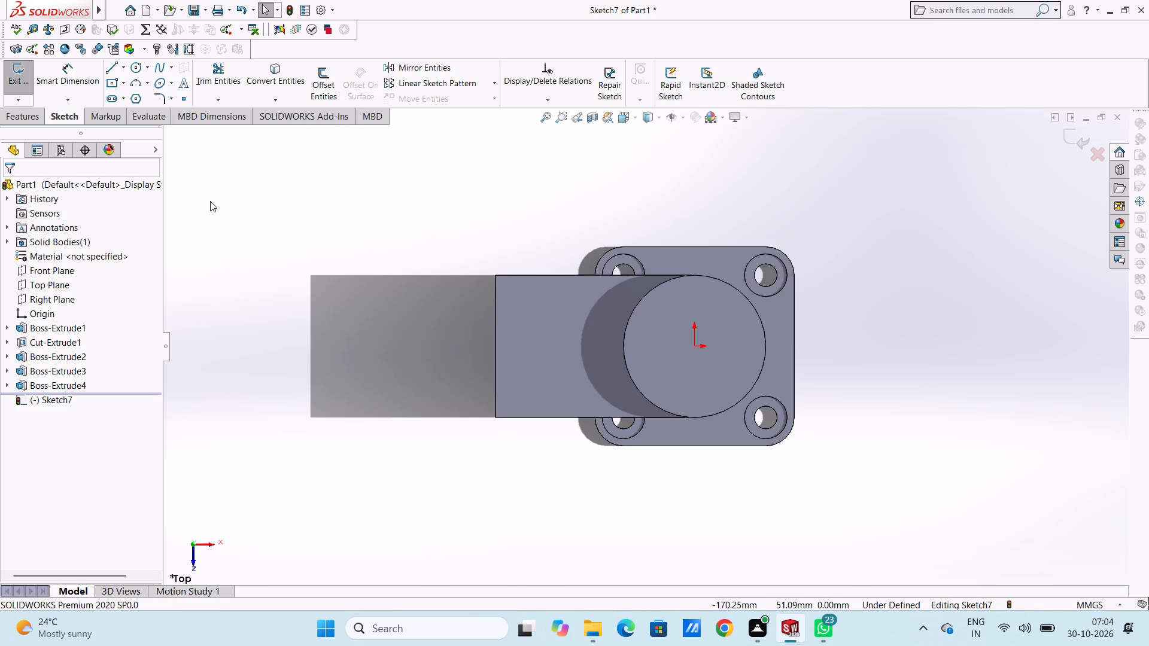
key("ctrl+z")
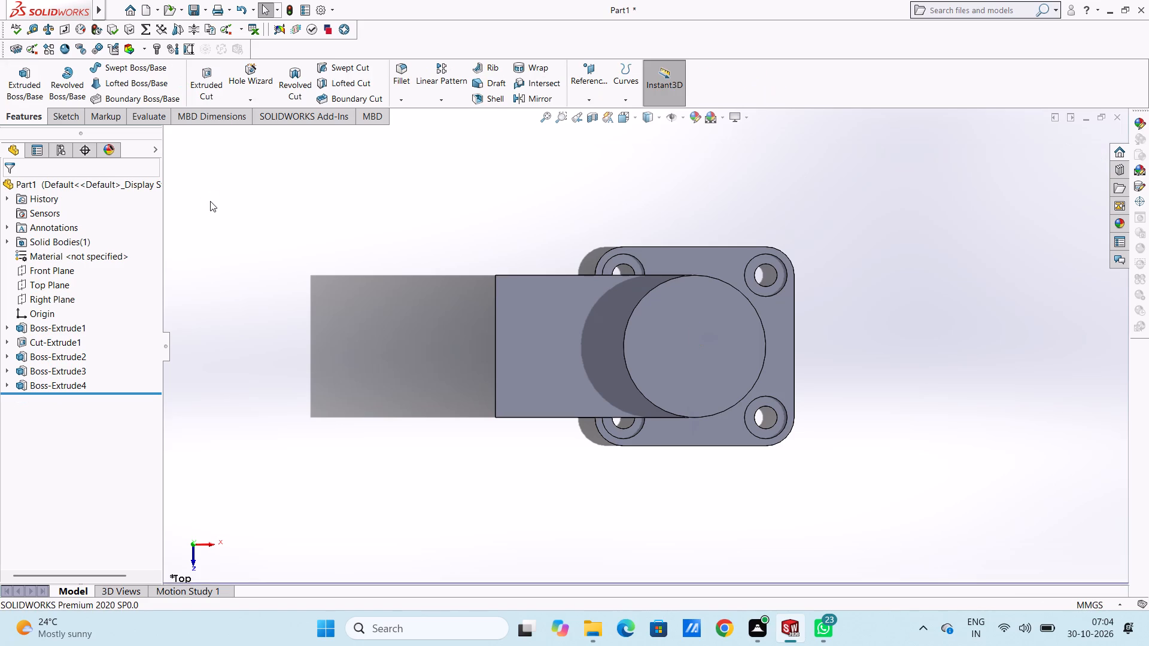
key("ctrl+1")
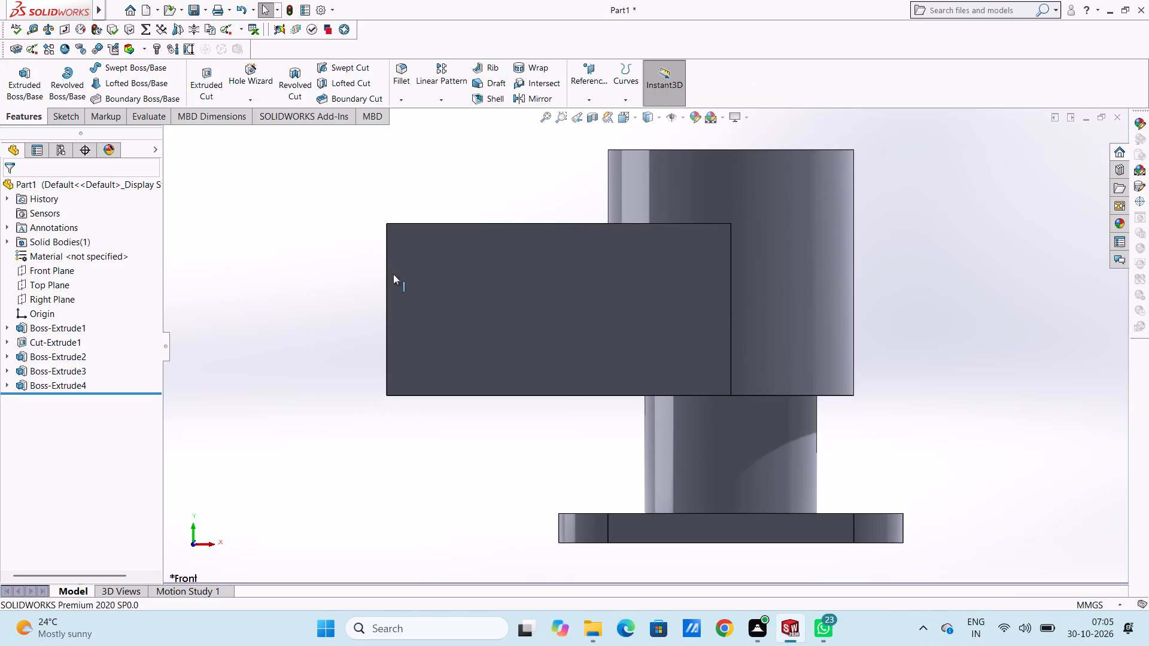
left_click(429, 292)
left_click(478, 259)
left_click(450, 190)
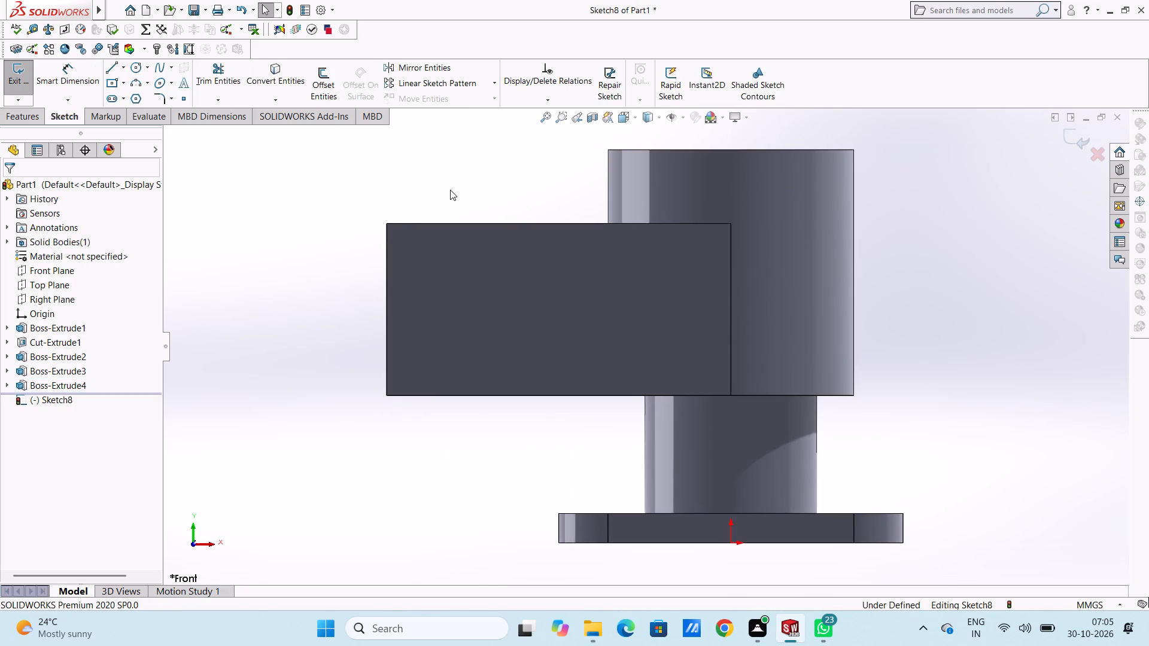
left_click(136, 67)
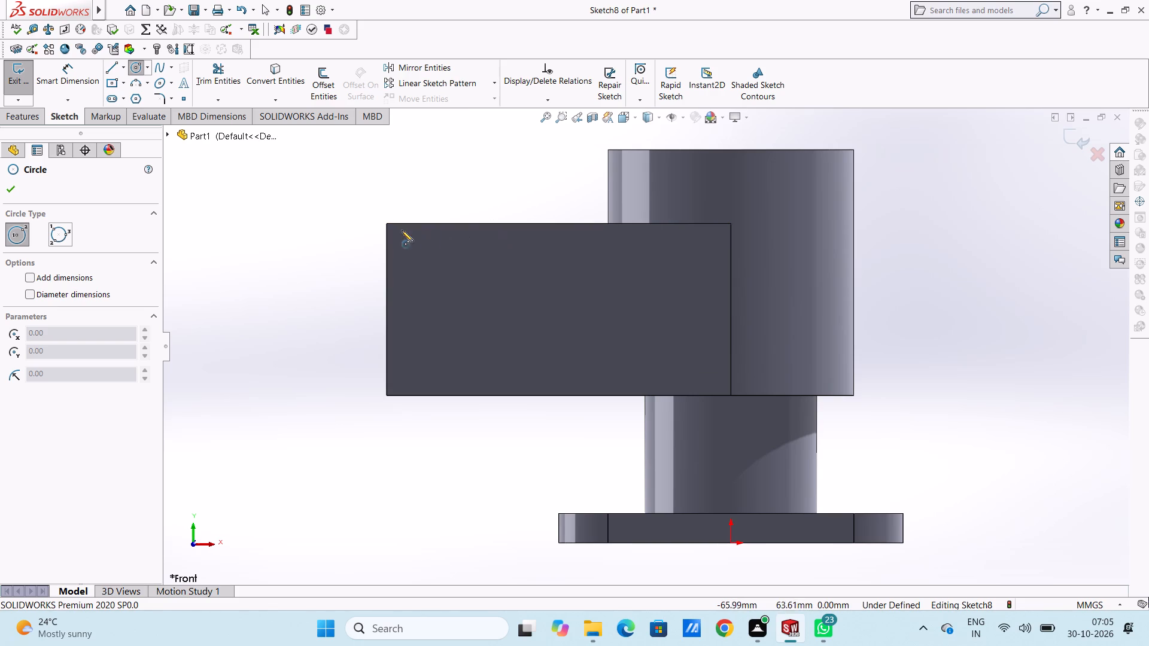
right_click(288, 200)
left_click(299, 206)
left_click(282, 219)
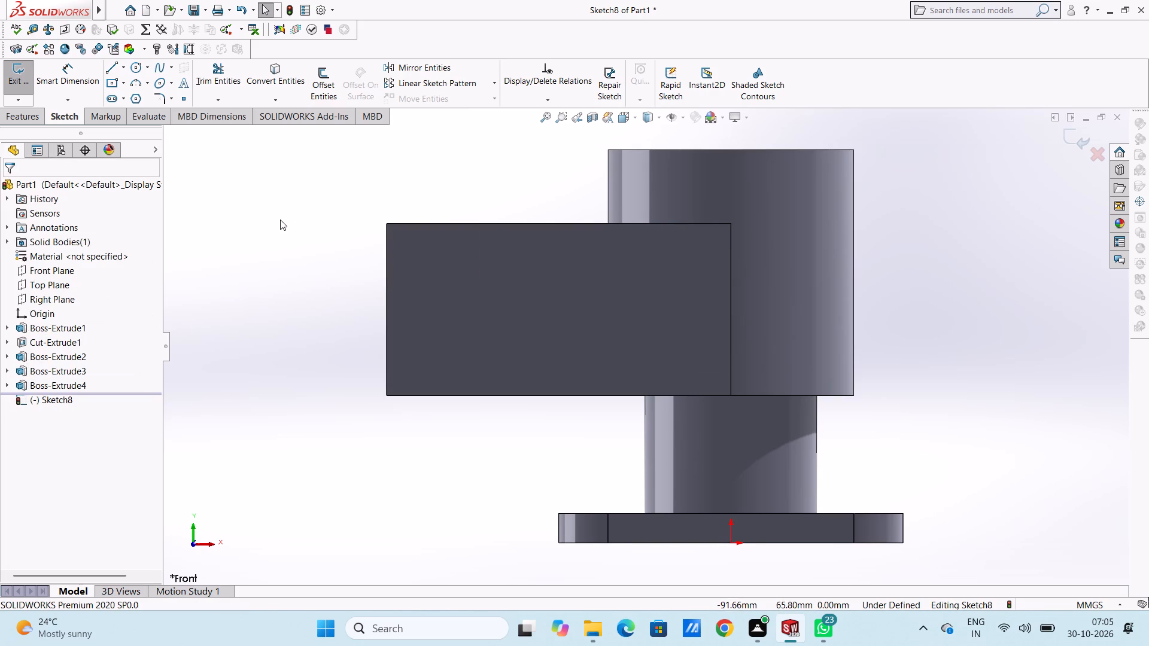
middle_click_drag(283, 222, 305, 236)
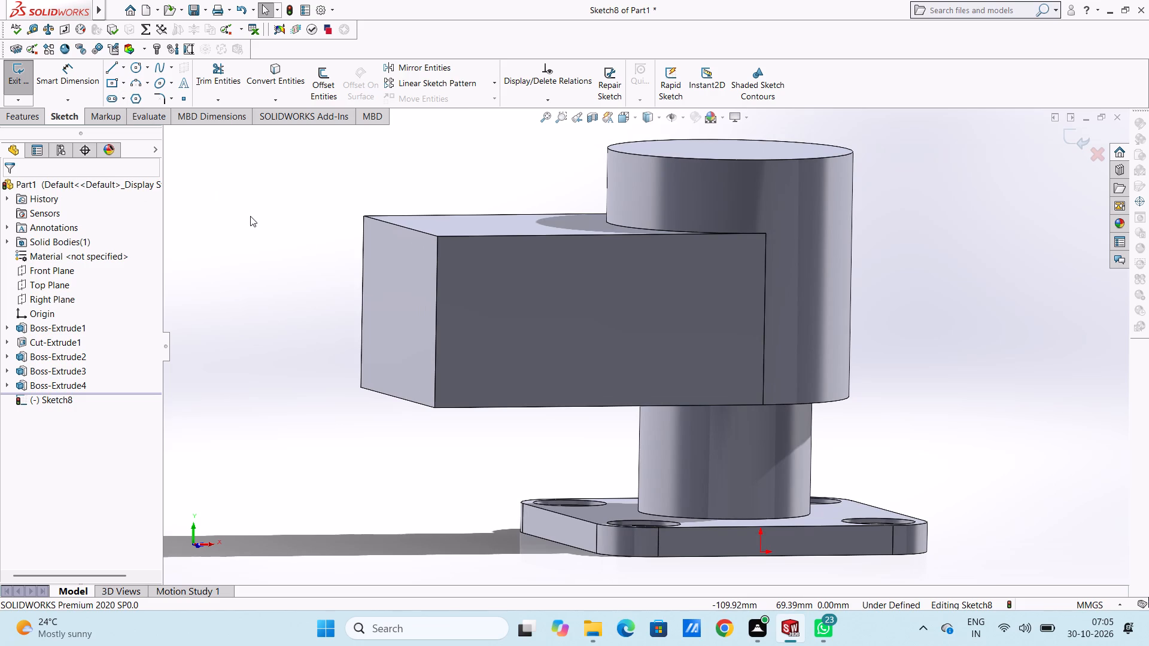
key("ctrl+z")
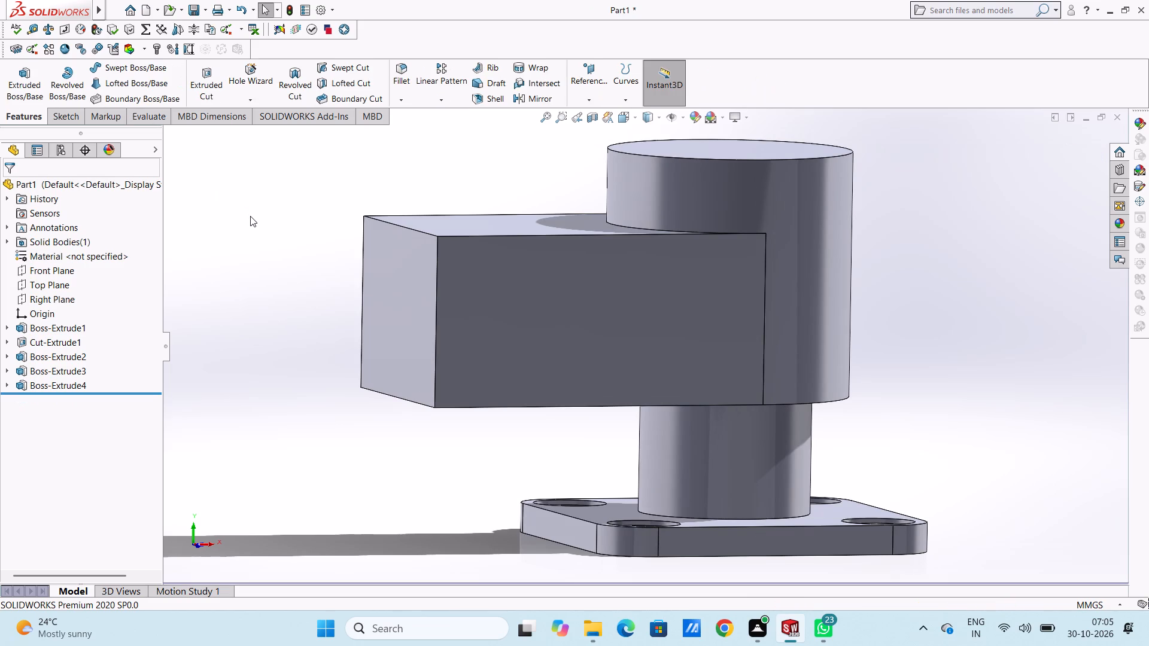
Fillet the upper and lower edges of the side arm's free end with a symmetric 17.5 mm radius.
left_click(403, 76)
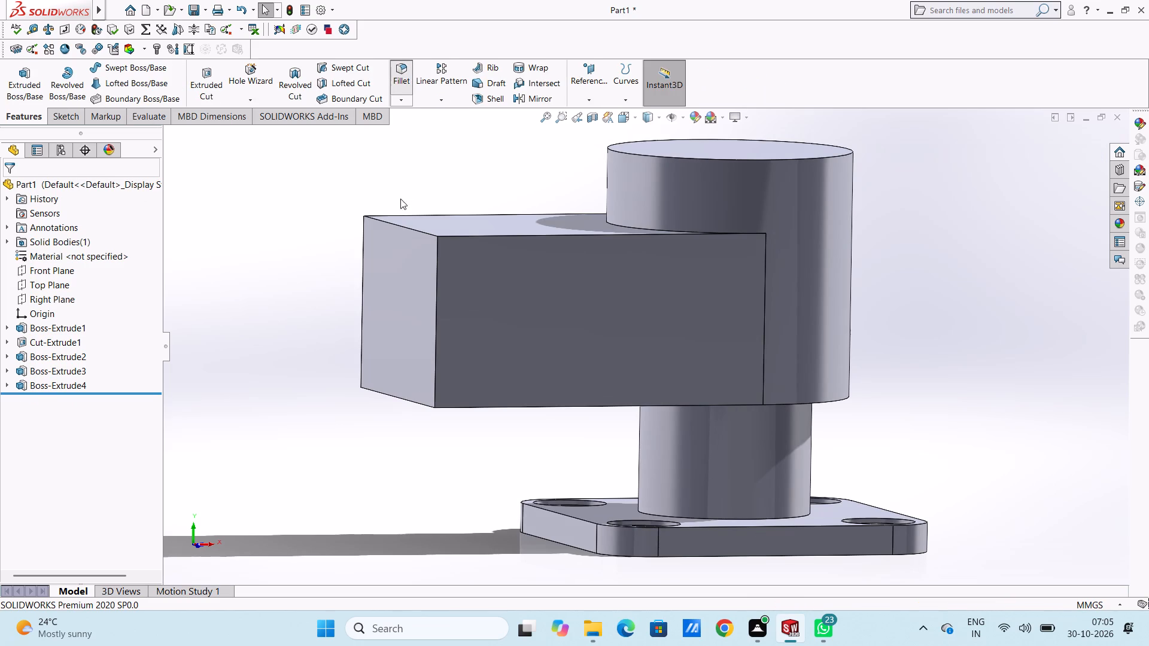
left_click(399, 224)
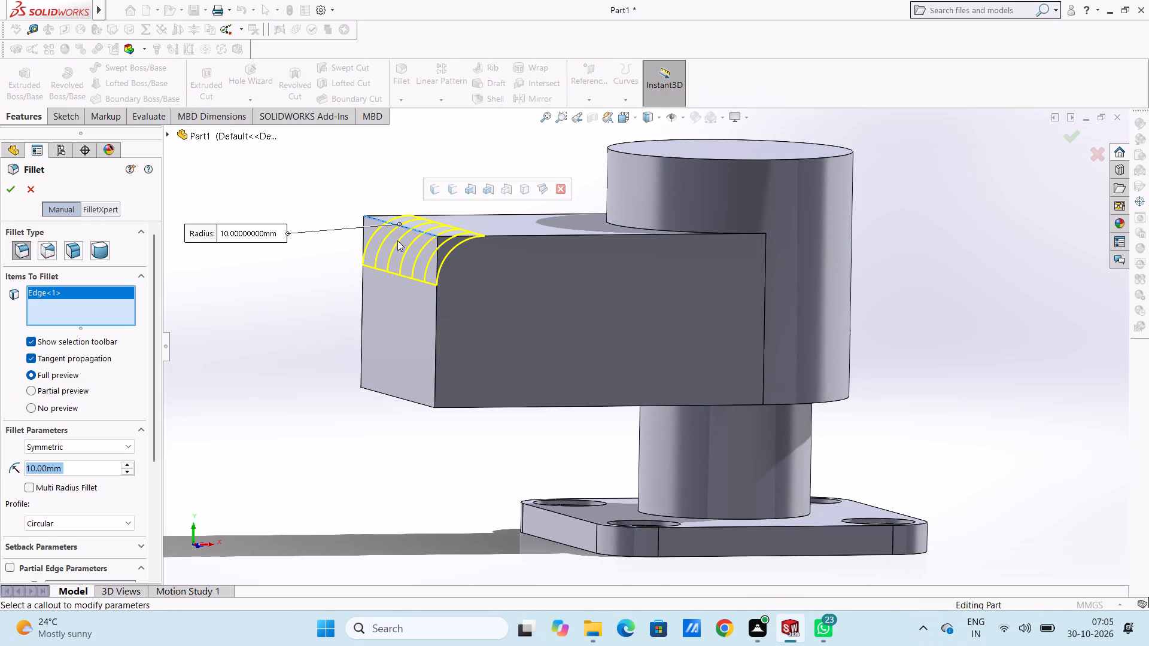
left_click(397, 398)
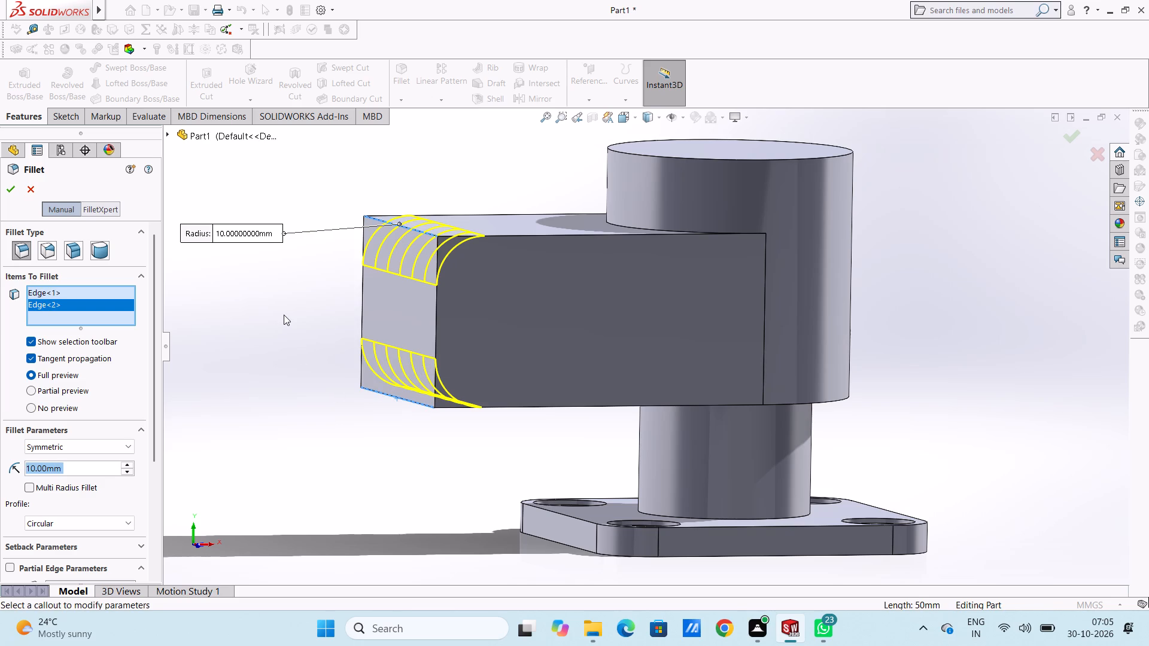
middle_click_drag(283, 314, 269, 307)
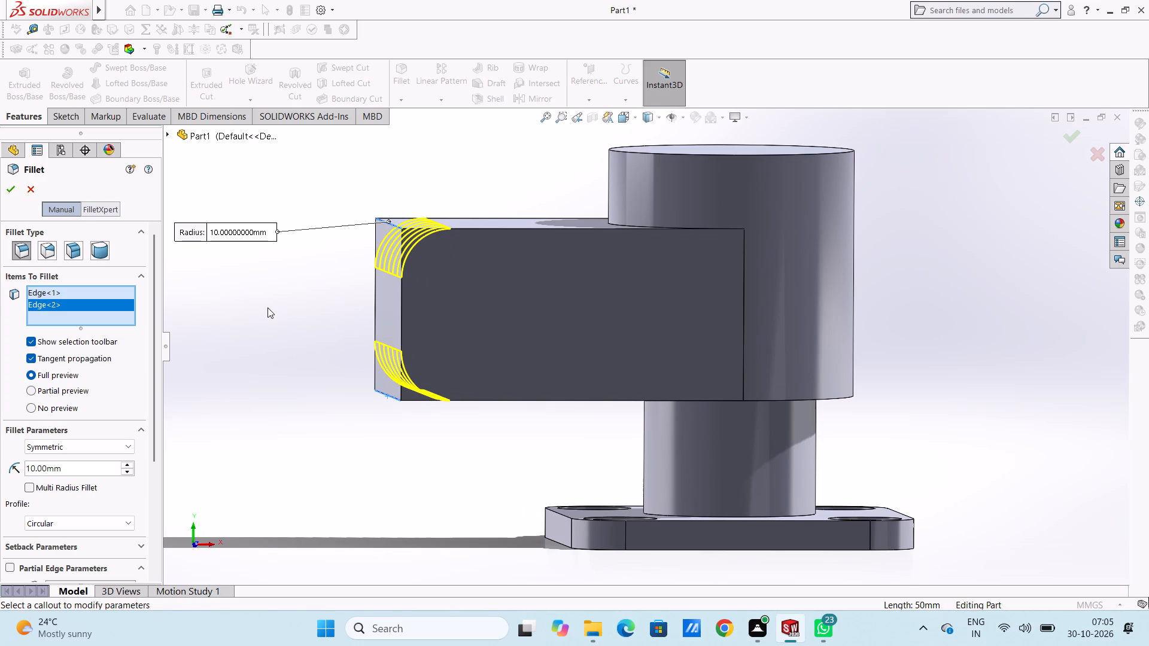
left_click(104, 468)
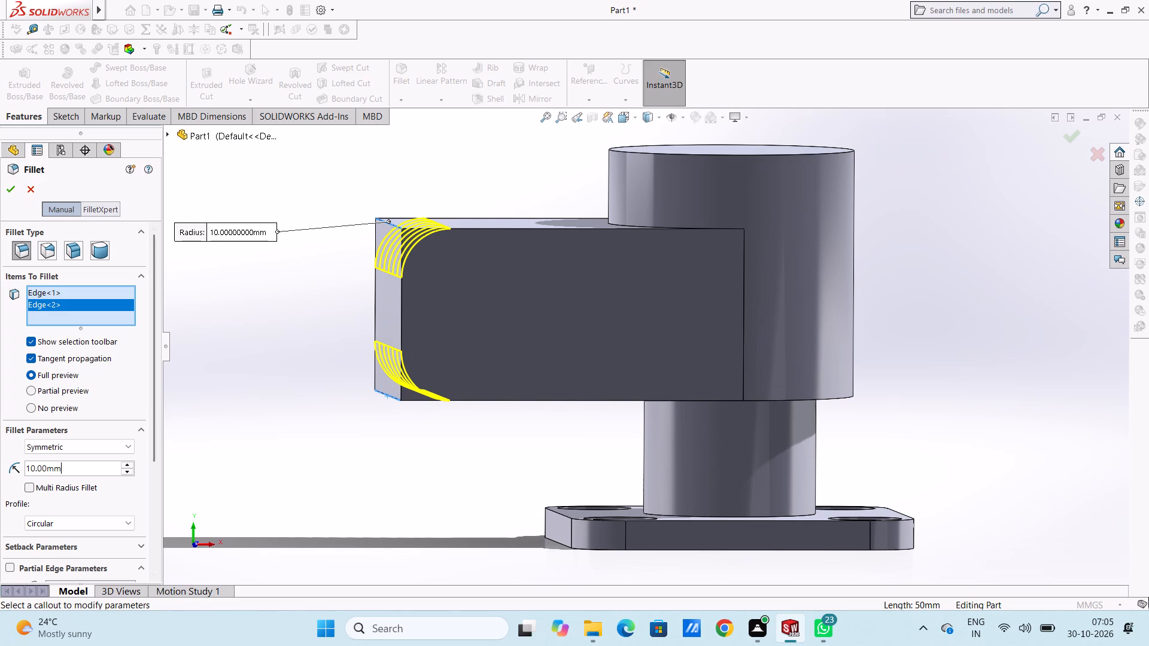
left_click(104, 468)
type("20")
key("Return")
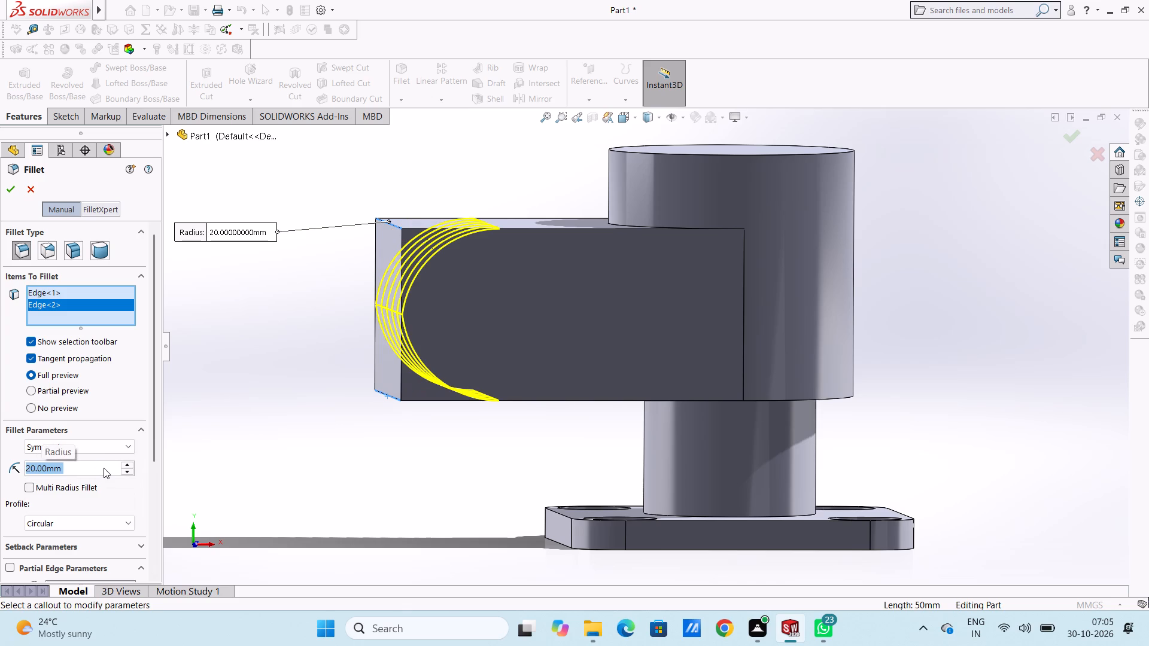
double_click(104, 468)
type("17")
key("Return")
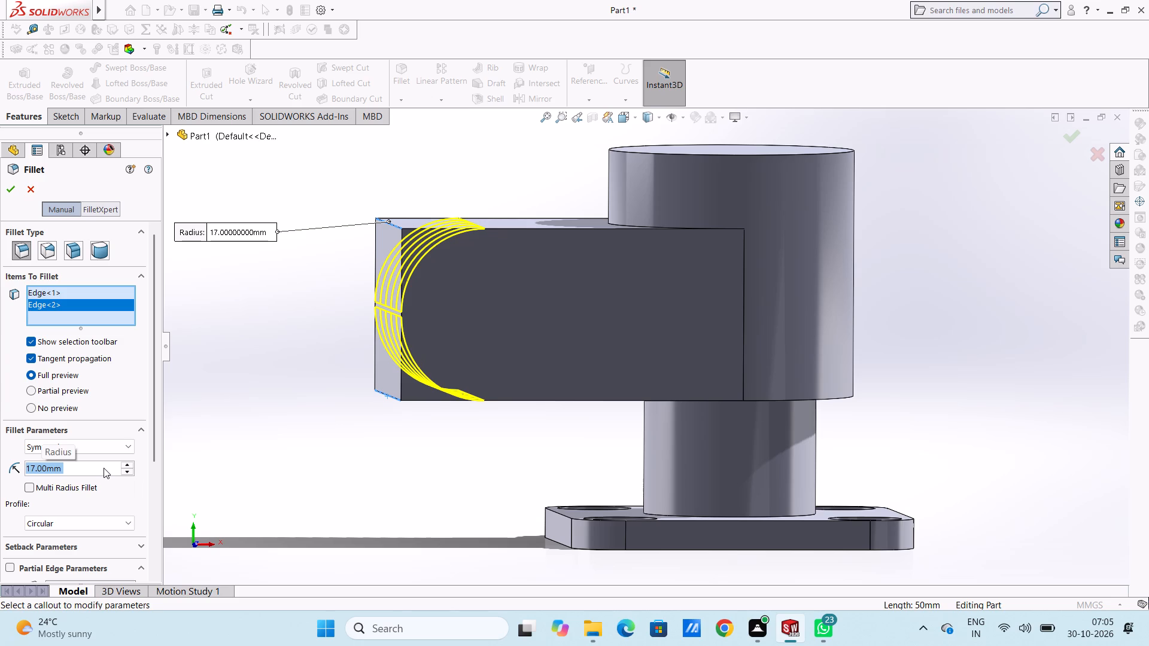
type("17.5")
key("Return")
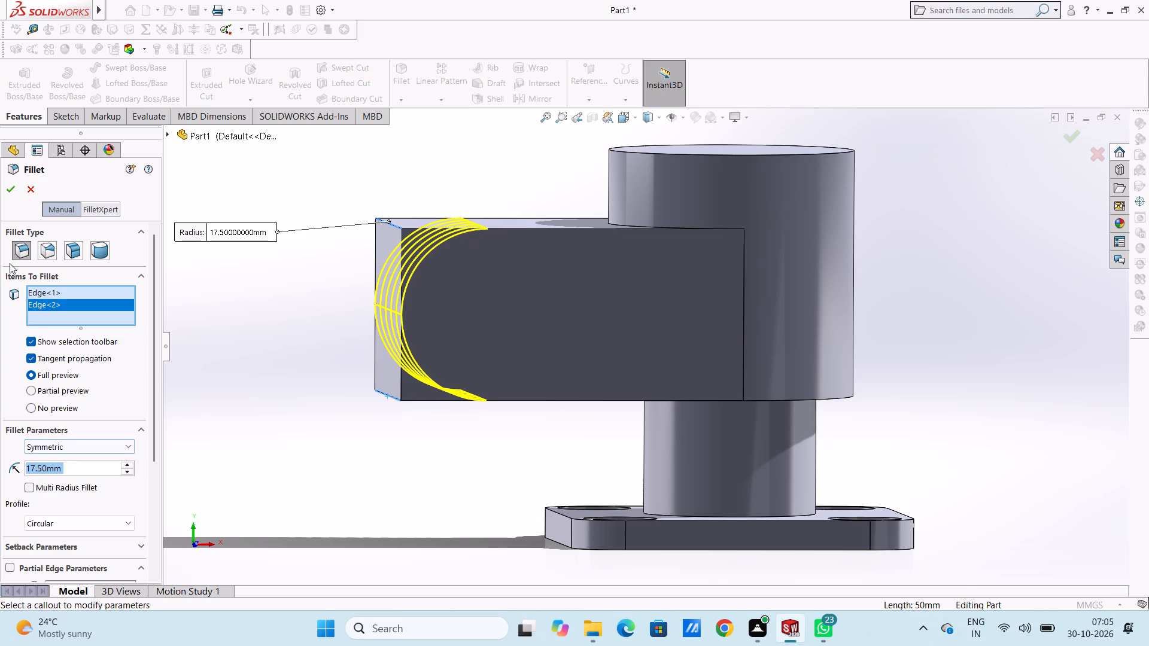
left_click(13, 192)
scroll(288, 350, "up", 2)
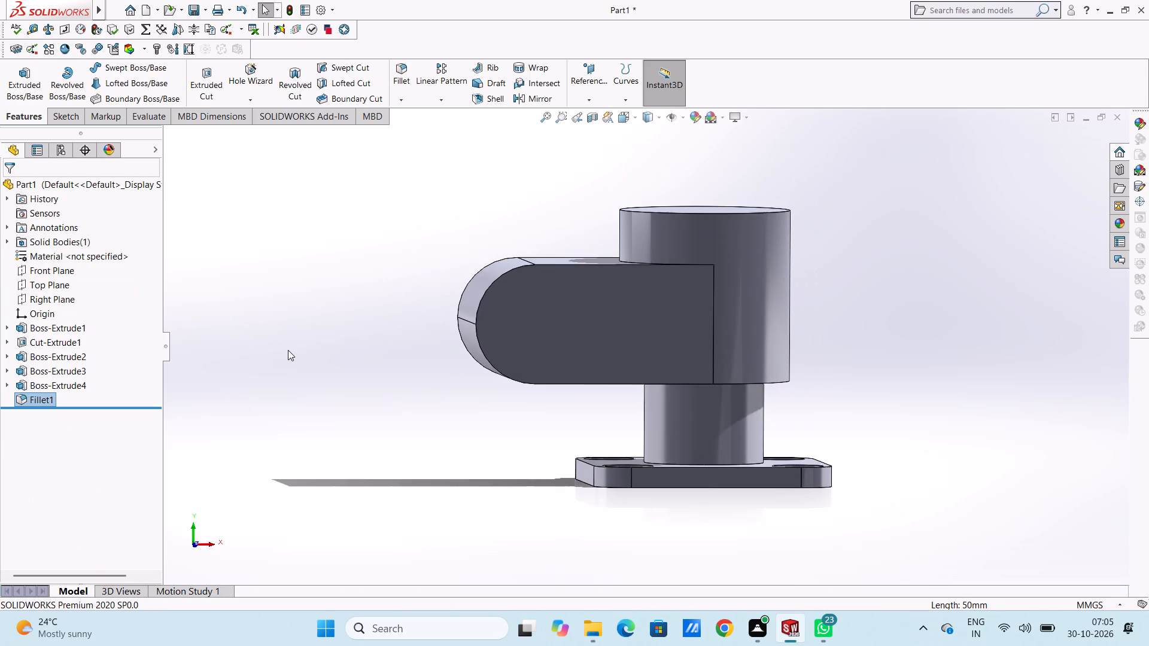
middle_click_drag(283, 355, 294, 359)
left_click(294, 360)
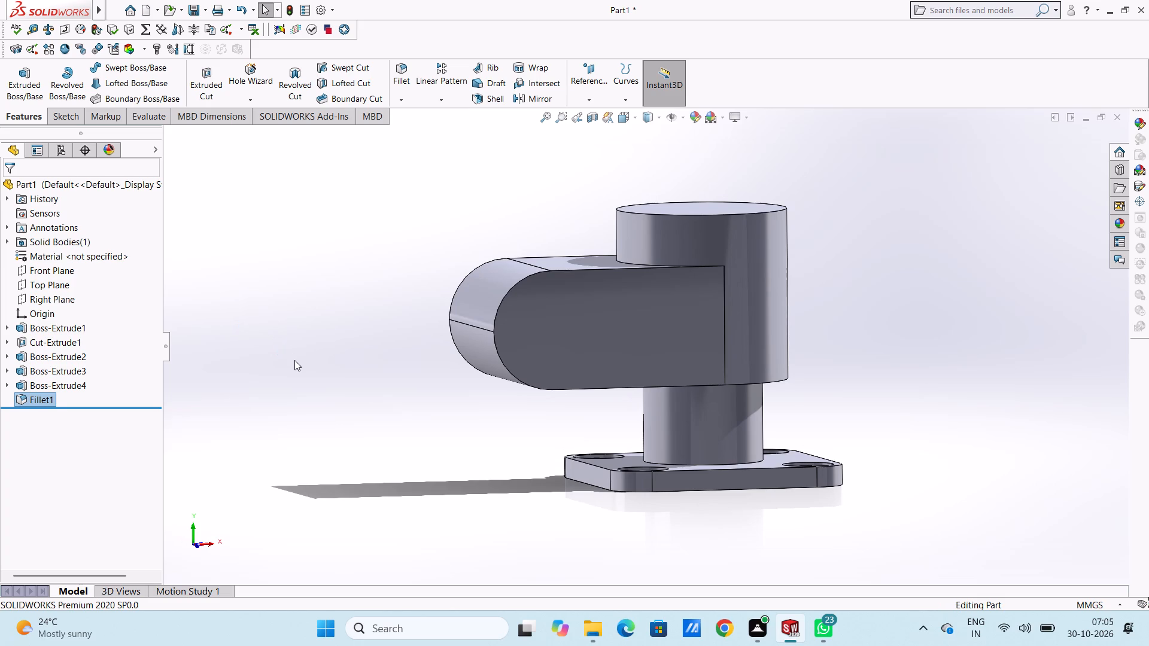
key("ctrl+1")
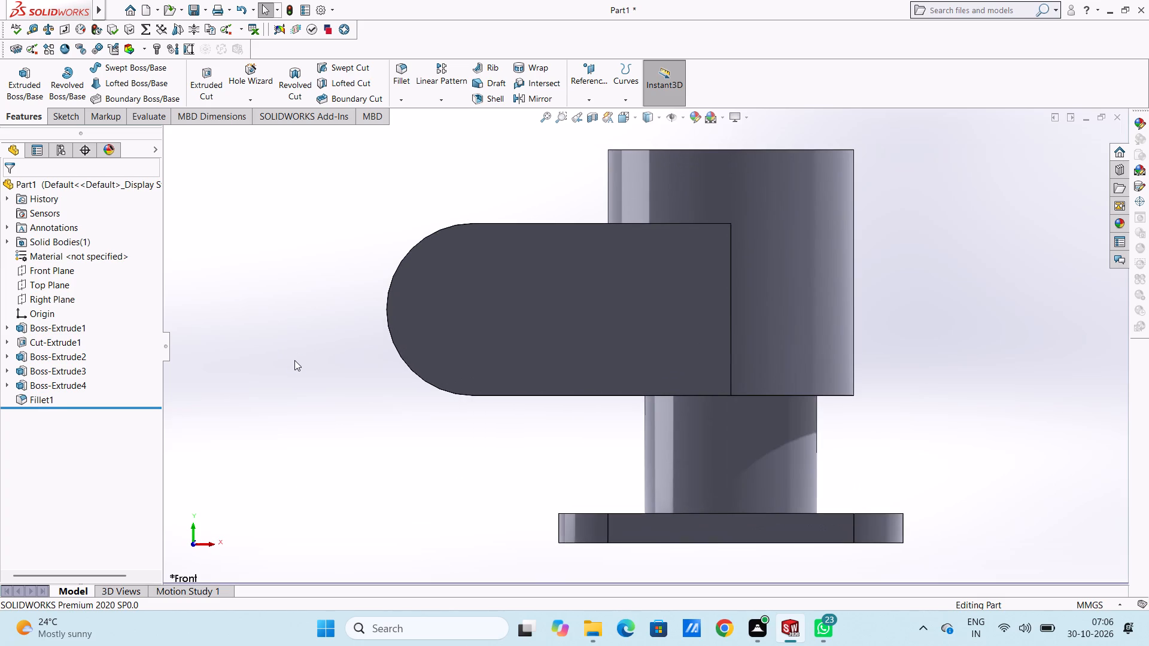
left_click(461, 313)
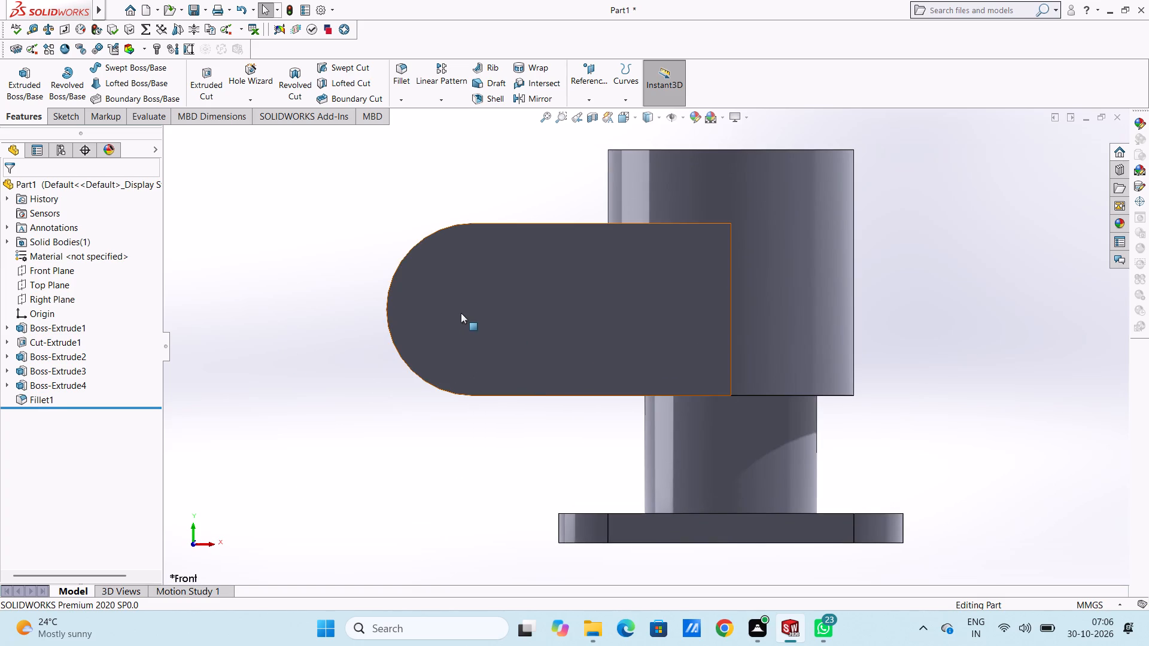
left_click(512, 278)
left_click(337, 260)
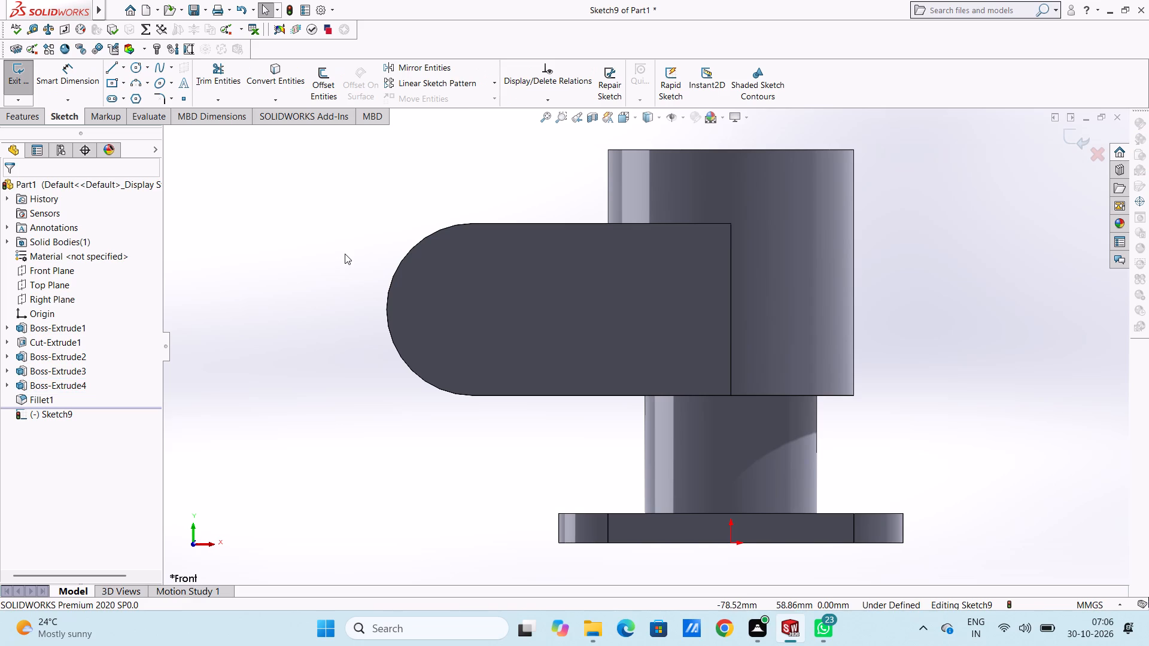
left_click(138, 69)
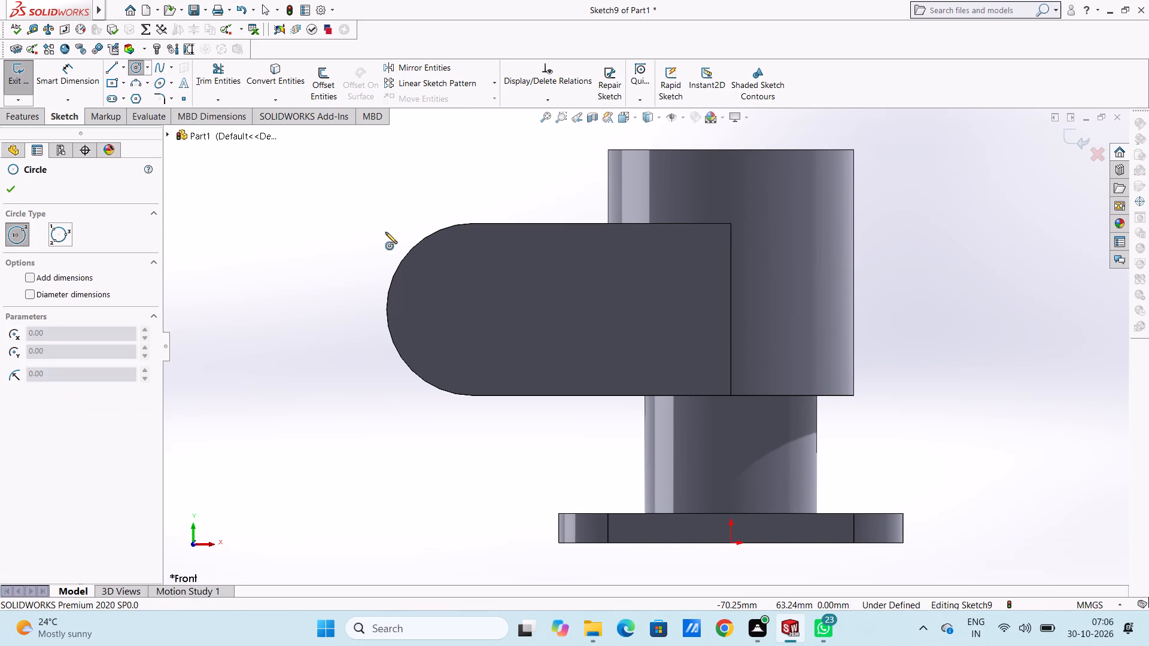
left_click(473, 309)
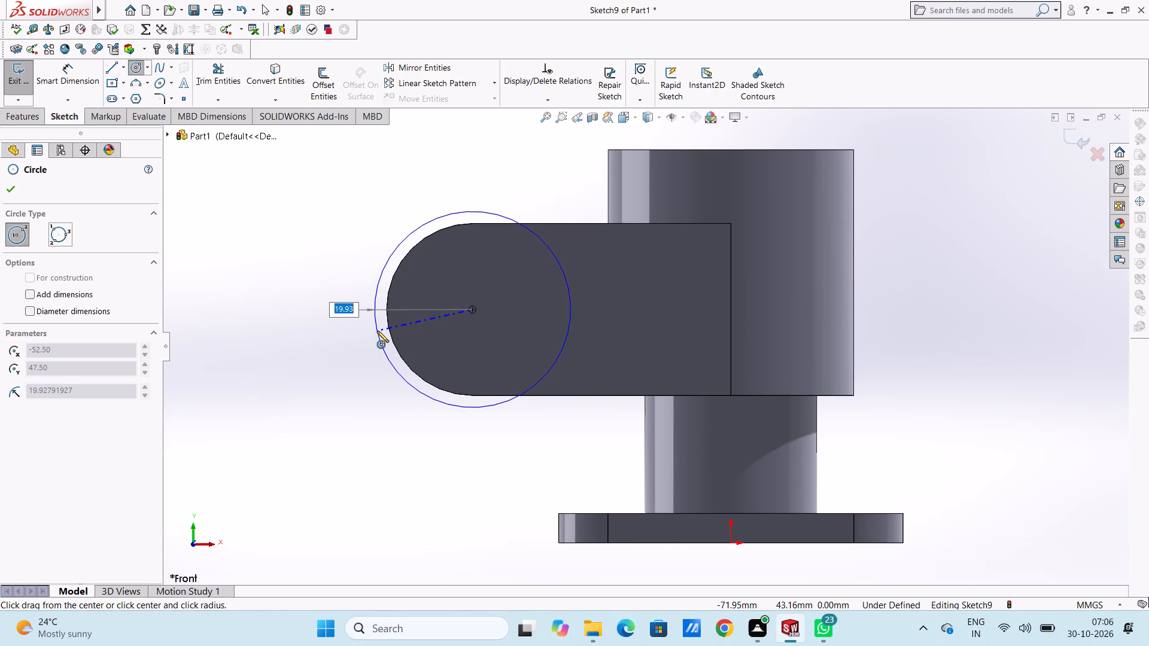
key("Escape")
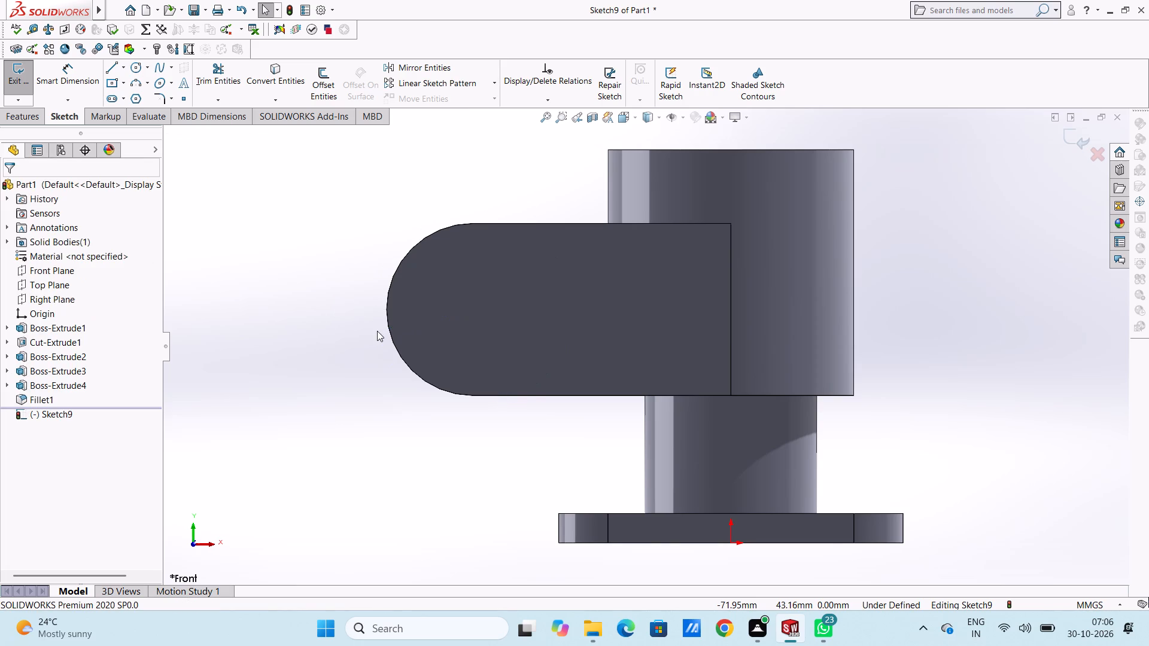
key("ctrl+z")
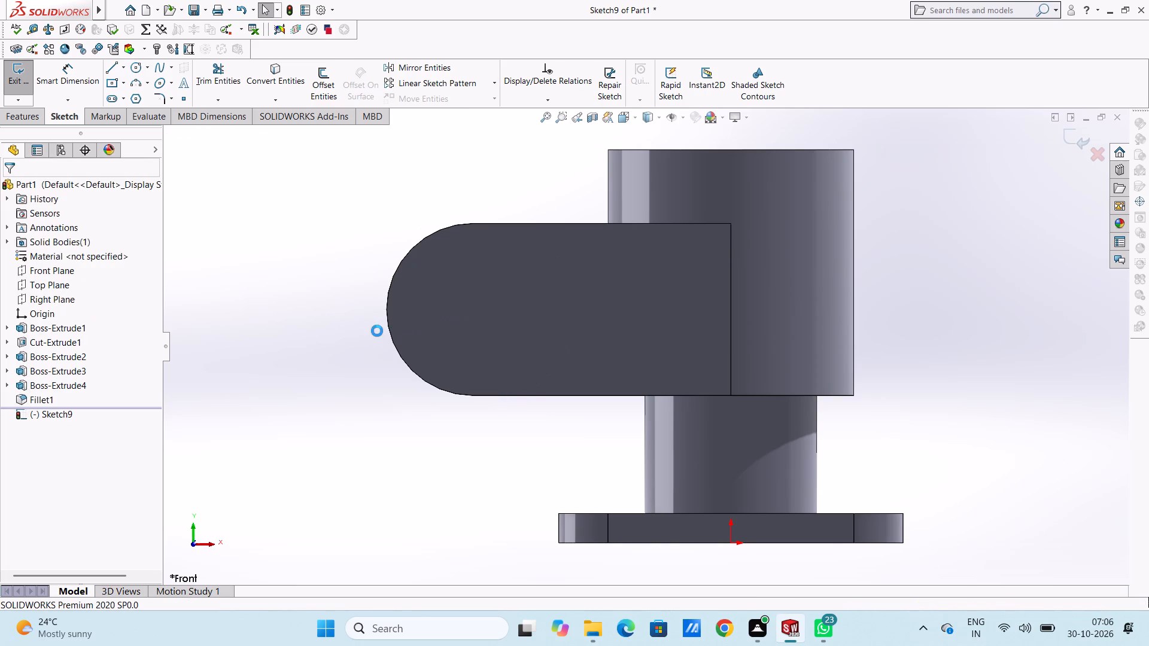
Undo the fillet on the arm's end and the arm's extrusion, returning to the round-ended profile sketch.
key("ctrl+z")
key("ctrl+z")
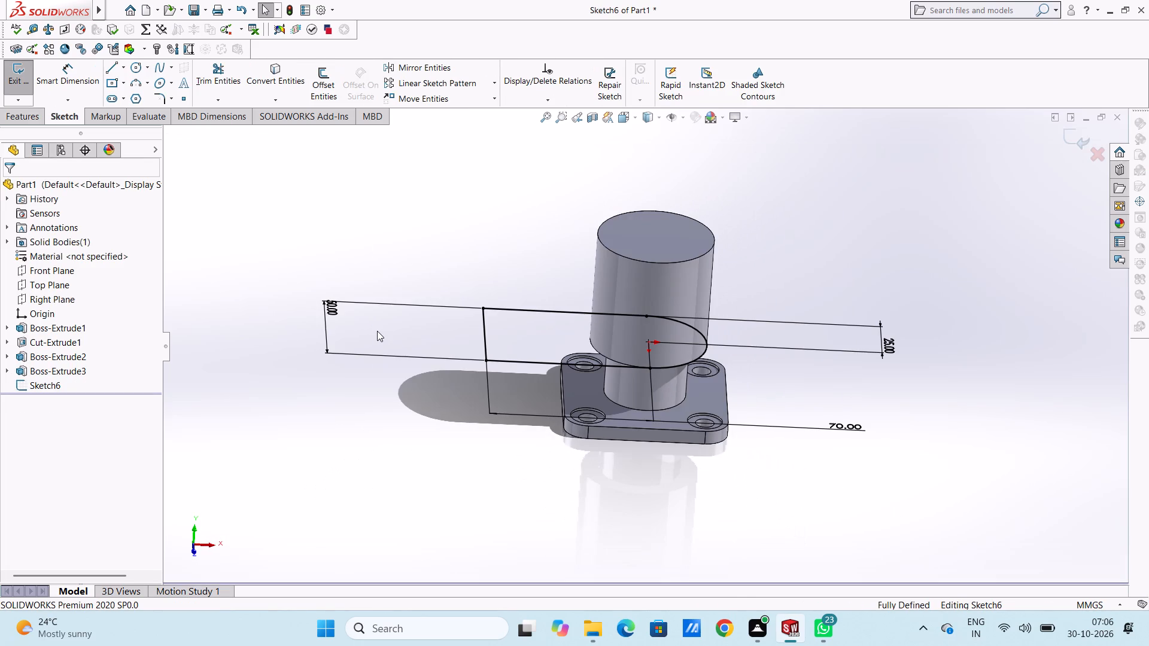
Extrude the round-ended profile blind 40 mm in the reversed direction, up along the cylinder, with the result merged.
left_click(23, 118)
left_click(25, 78)
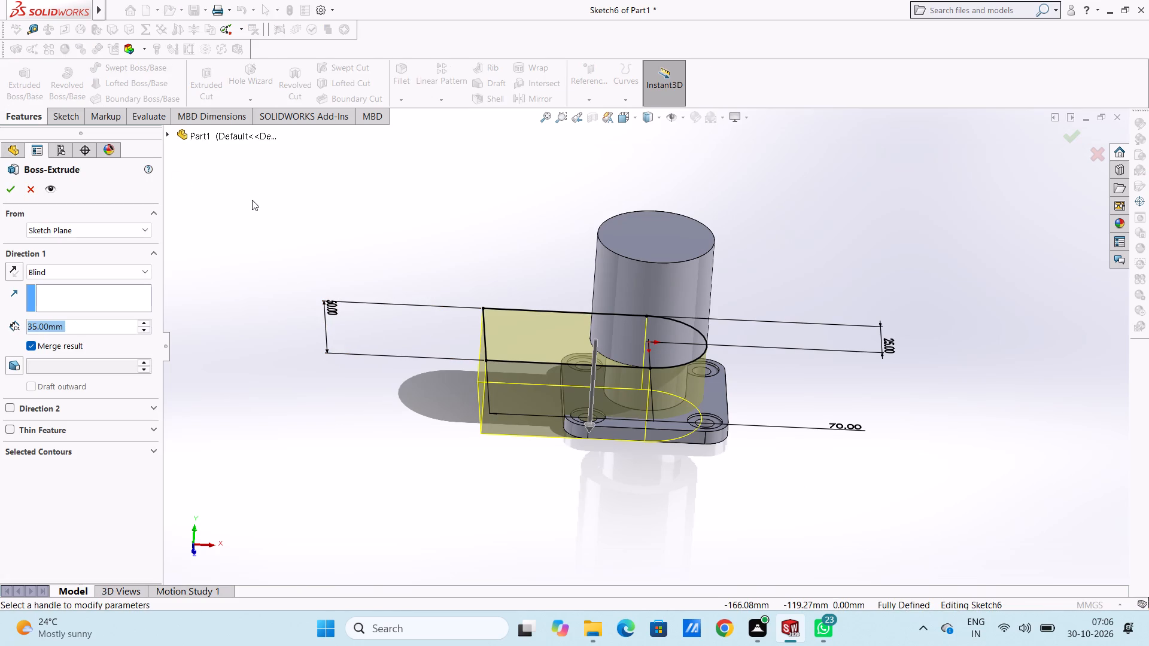
type("40")
key("Return")
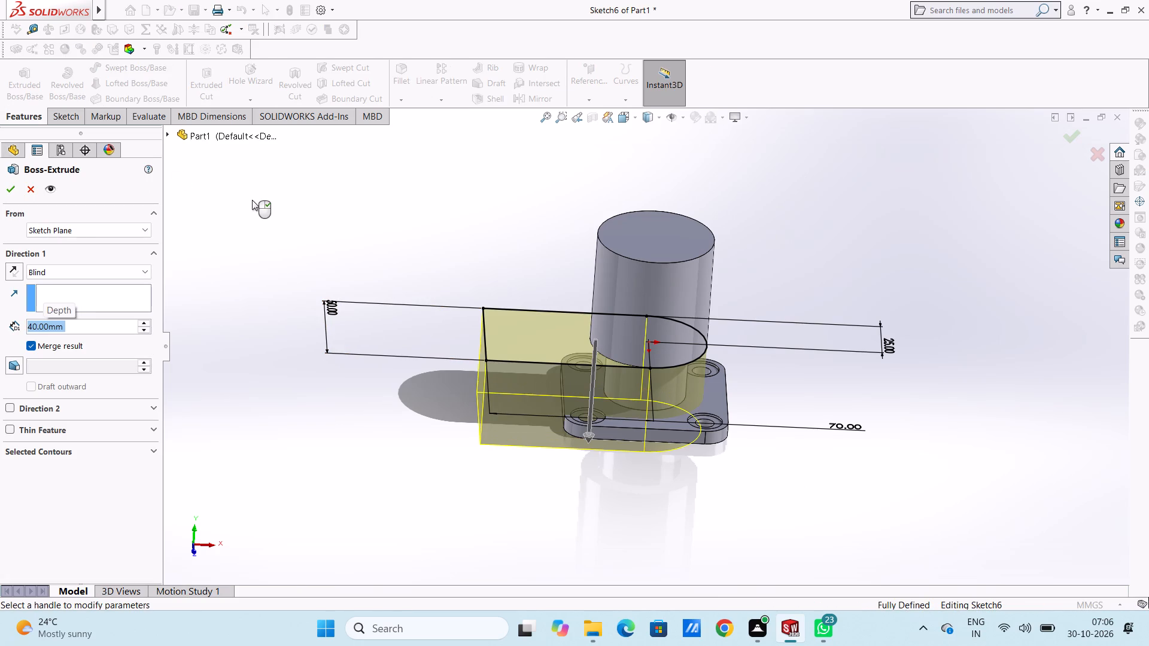
left_click(16, 269)
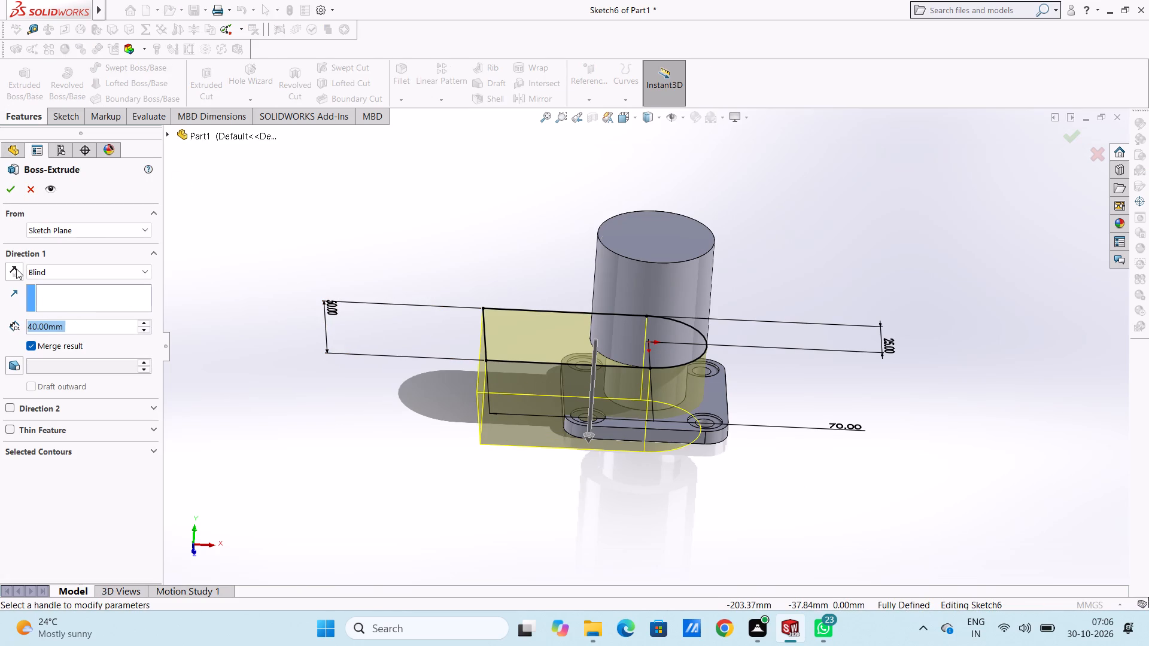
left_click(7, 189)
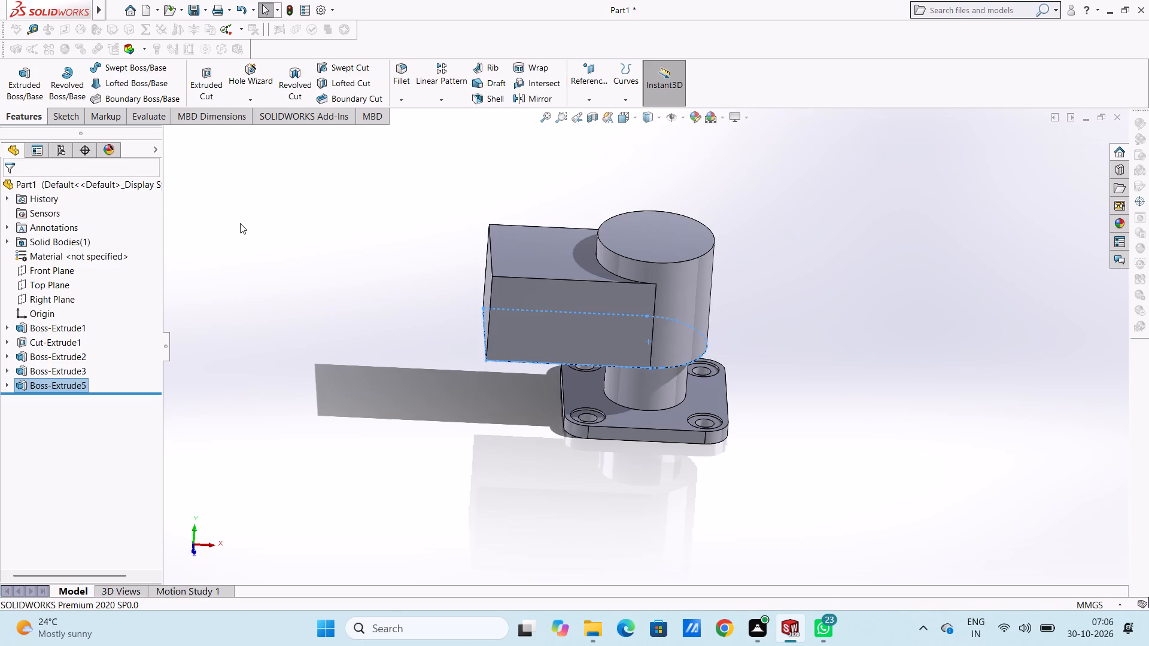
left_click(242, 224)
Fillet the upper and lower edges of the side arm's free end with a symmetric 20 mm radius.
middle_click_drag(369, 343, 378, 295)
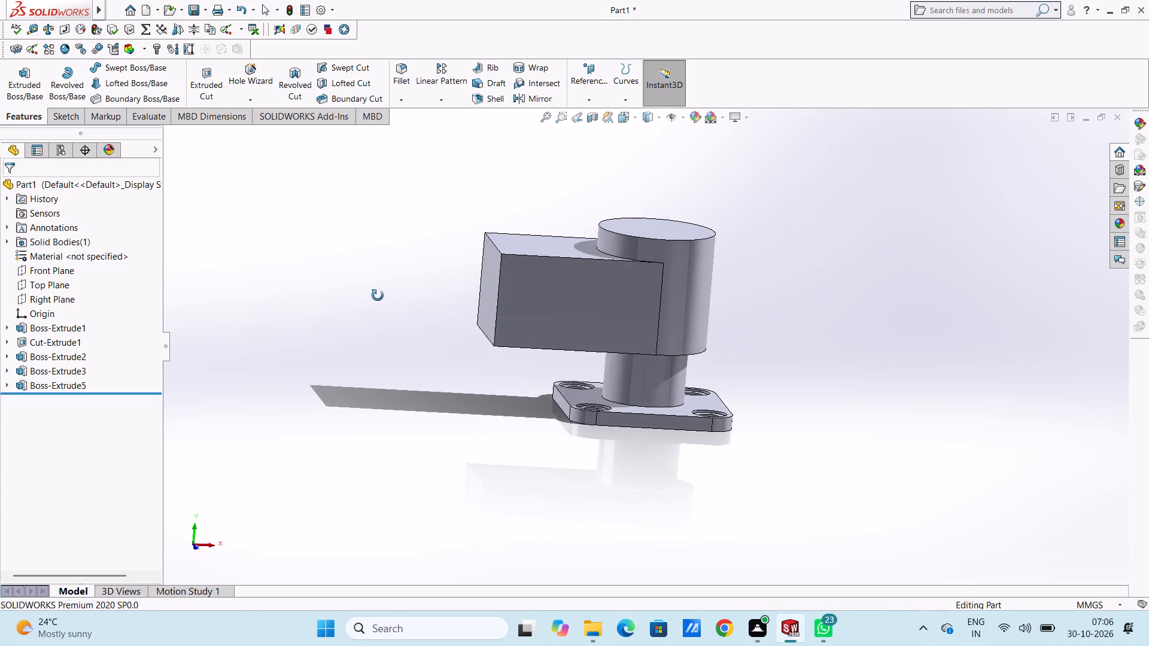
middle_click_drag(378, 295, 373, 306)
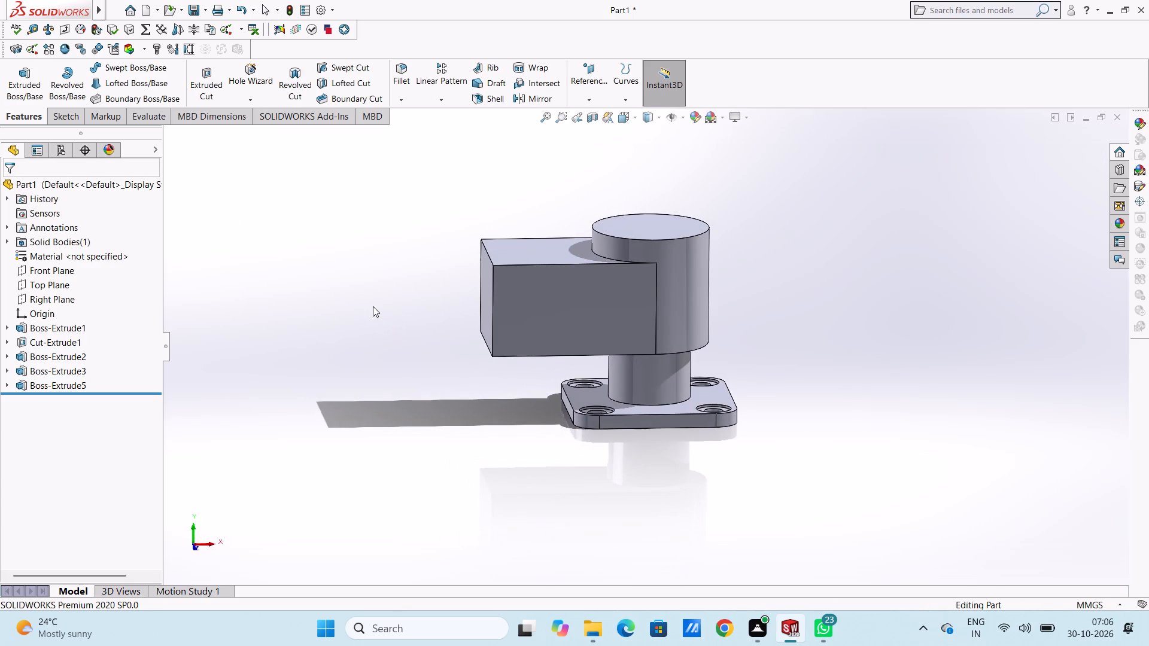
middle_click_drag(372, 306, 351, 278)
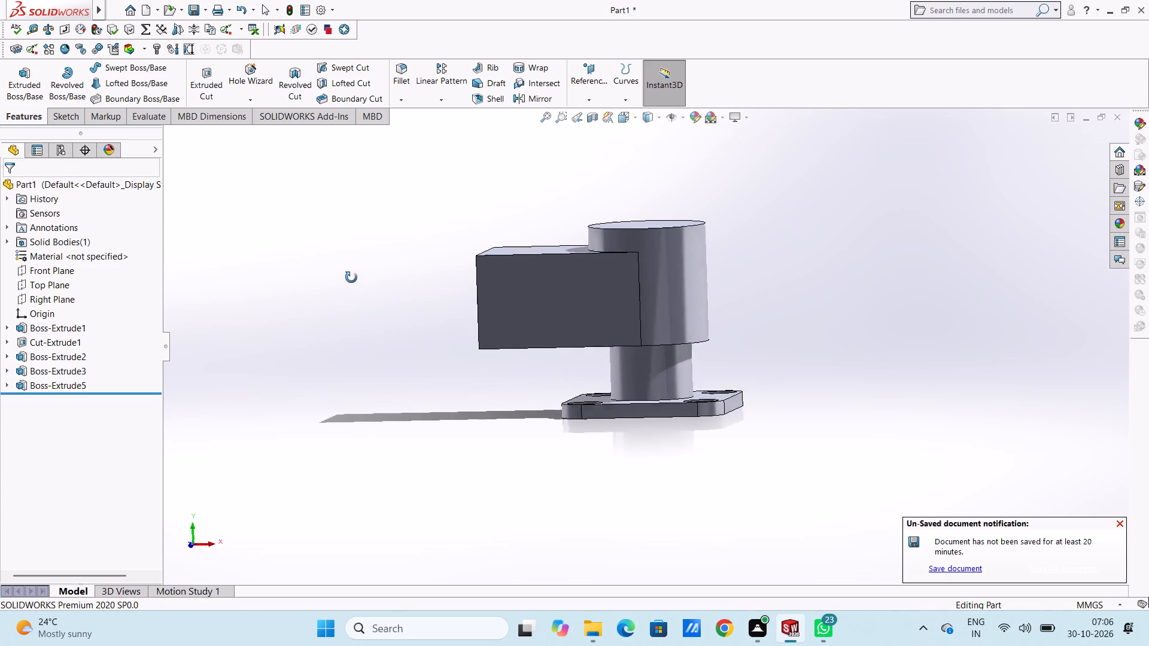
middle_click_drag(351, 278, 351, 276)
middle_click(351, 276)
scroll(526, 254, "down", 3)
middle_click_drag(616, 329, 670, 364)
scroll(567, 278, "down", 1)
left_click(402, 68)
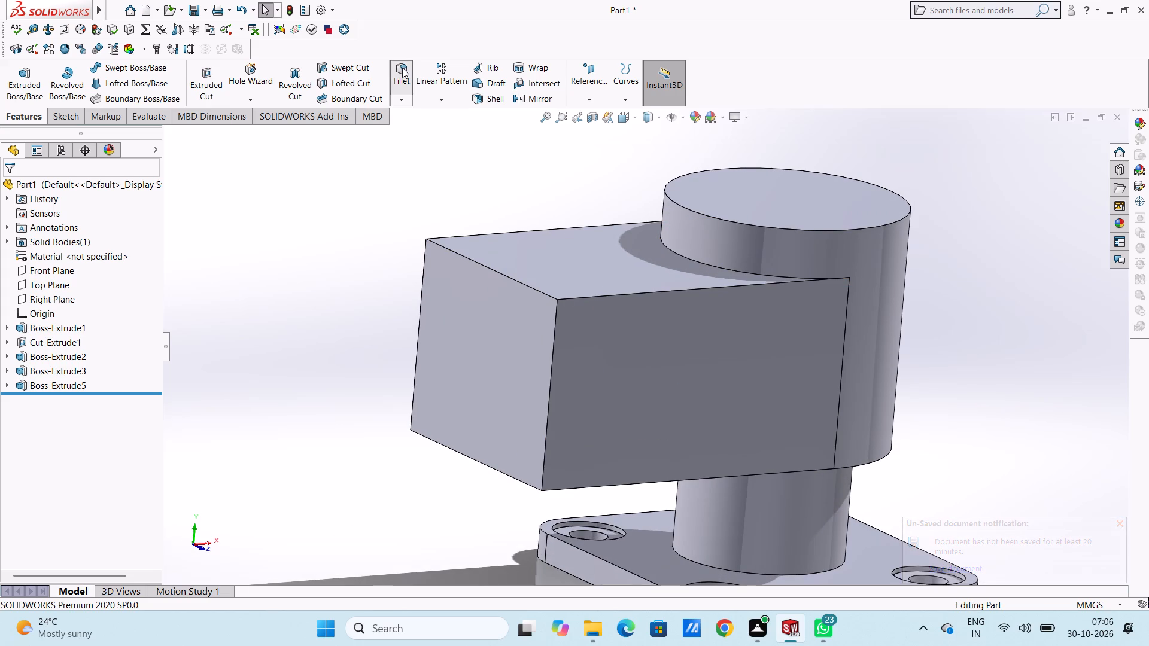
left_click(478, 262)
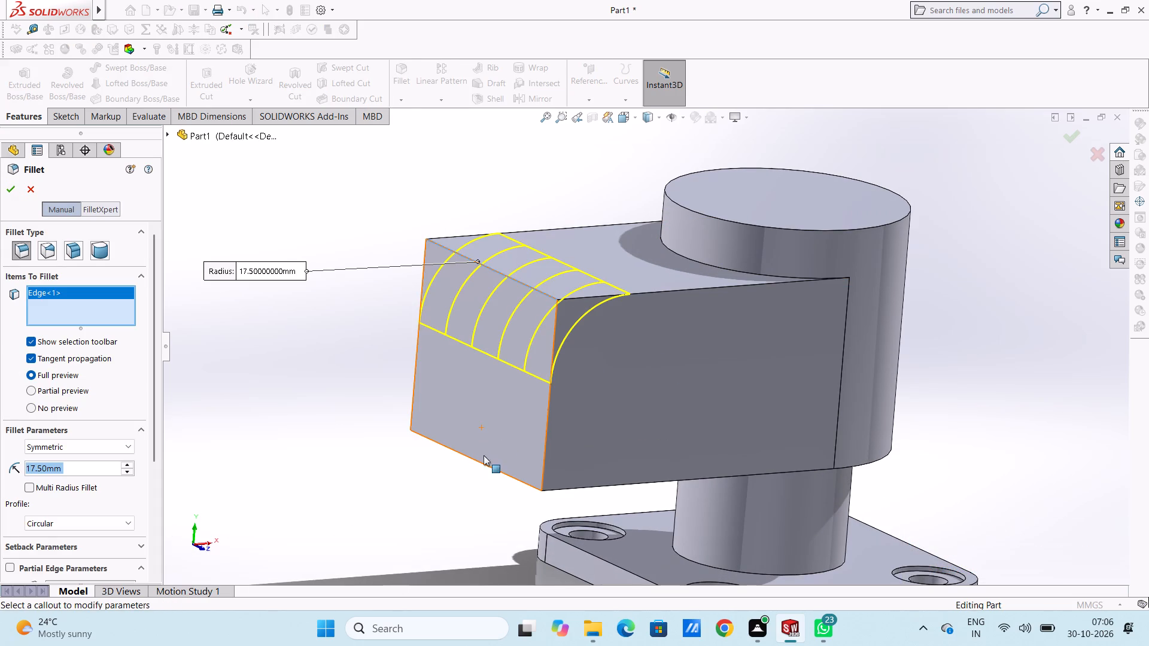
left_click(488, 467)
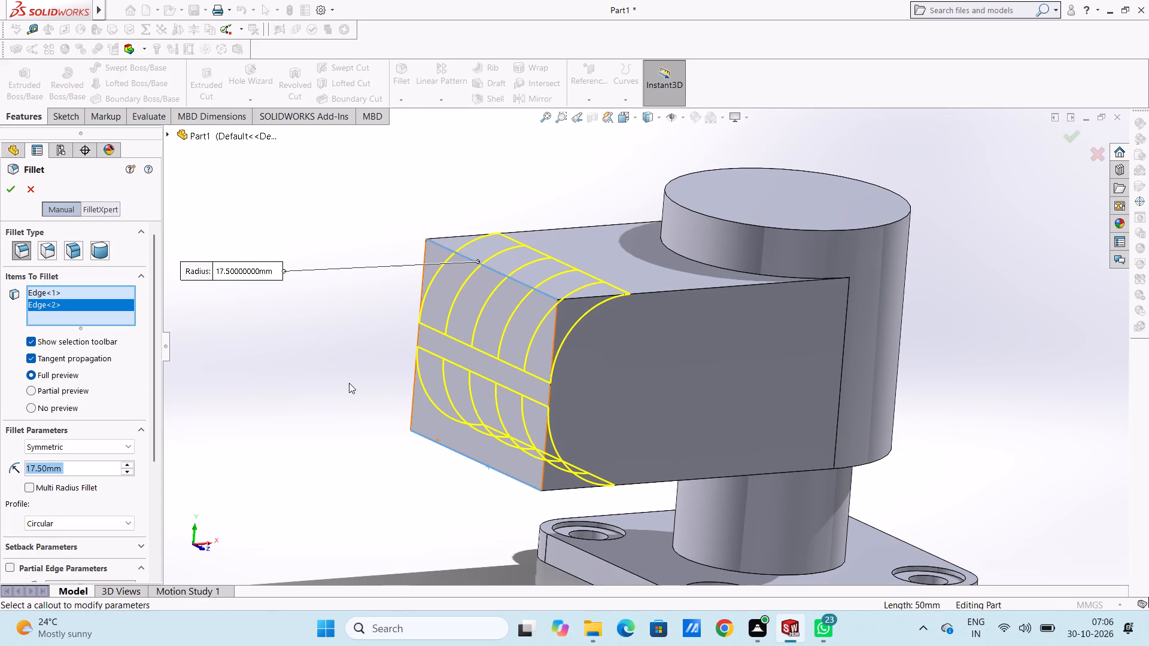
type("20")
key("Return")
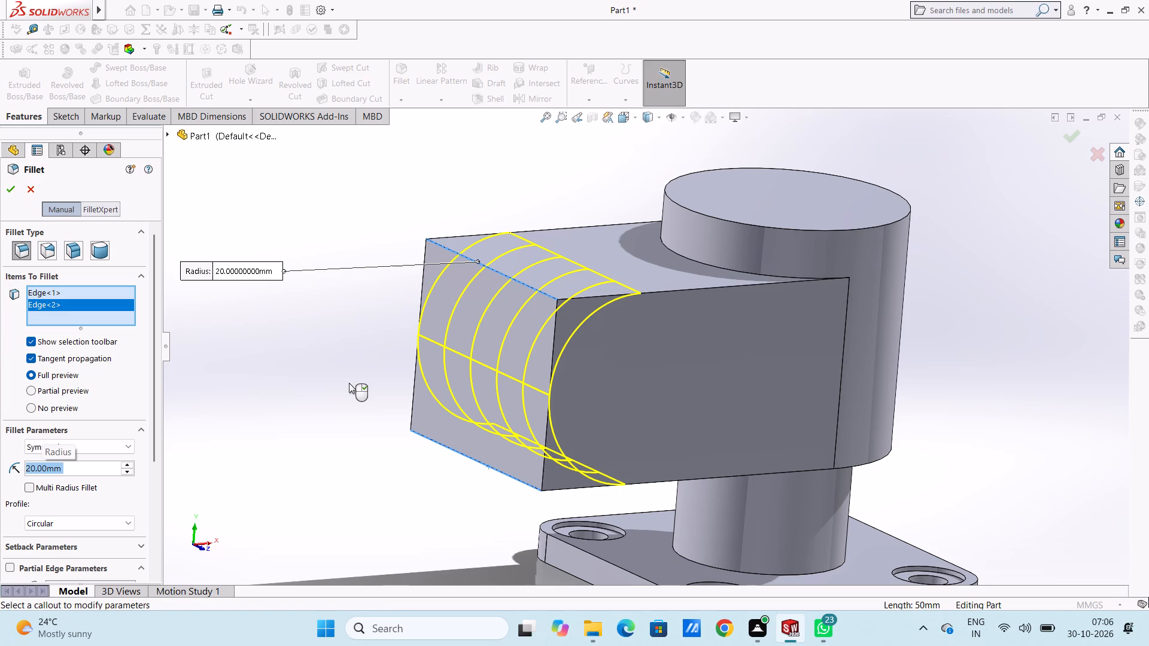
left_click(6, 187)
left_click(292, 384)
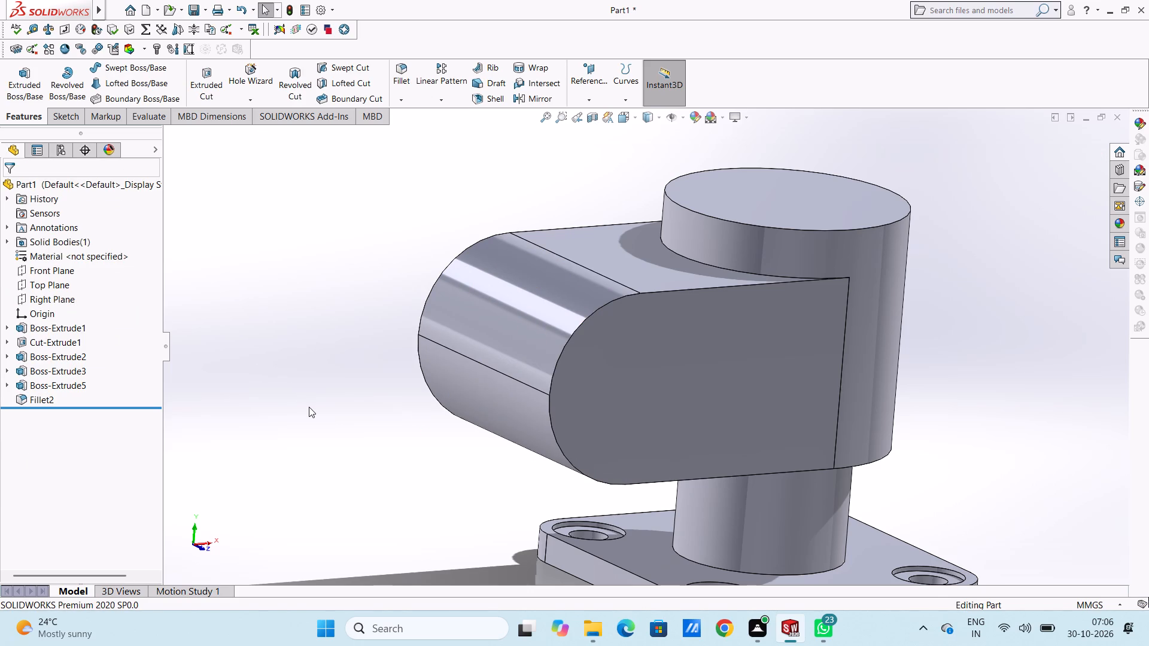
On the arm's flat front face, sketch a 20 mm radius circle centred on the rounded end and matching its arc.
key("ctrl+1")
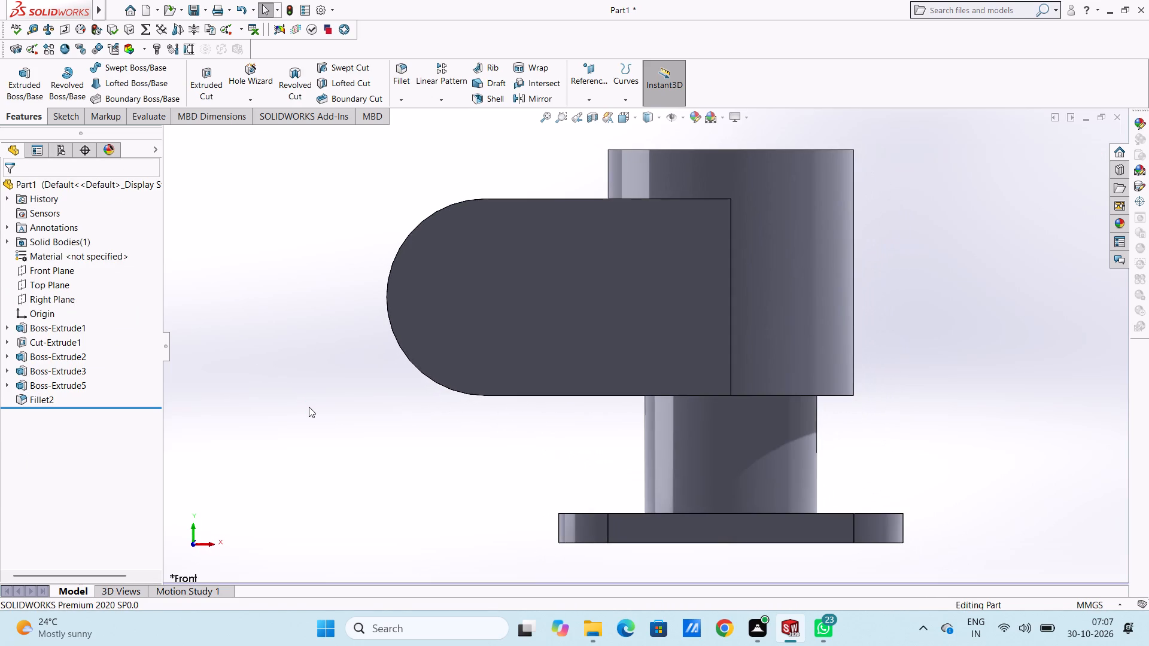
scroll(527, 214, "up", 2)
scroll(551, 300, "down", 2)
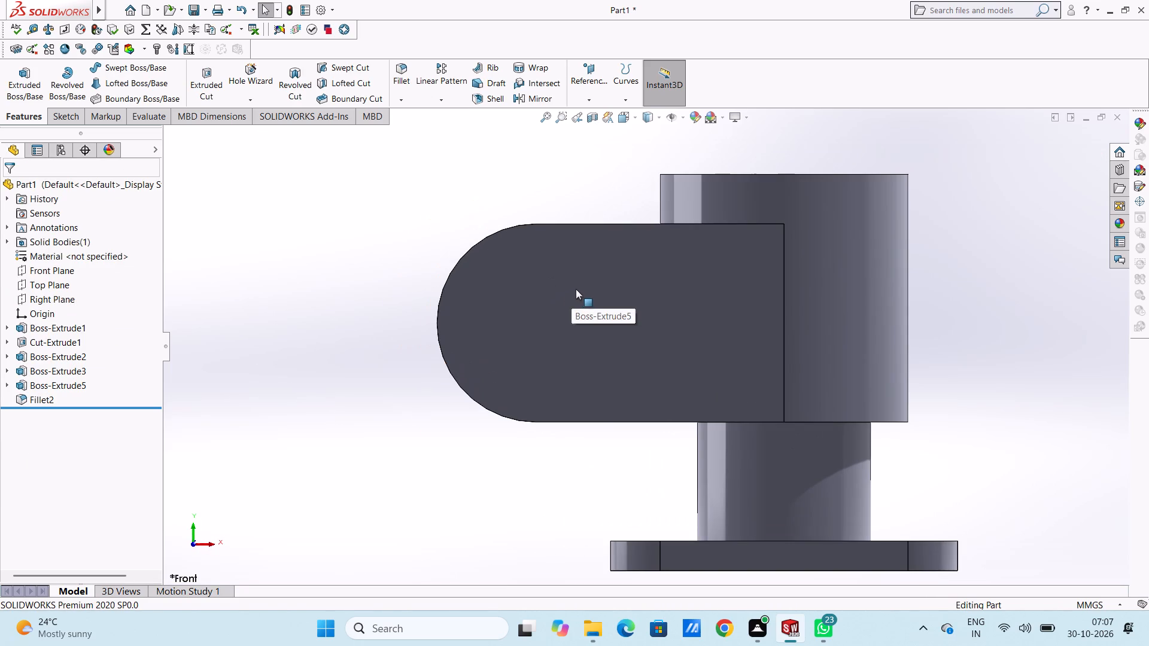
left_click(576, 289)
left_click(630, 255)
left_click(354, 243)
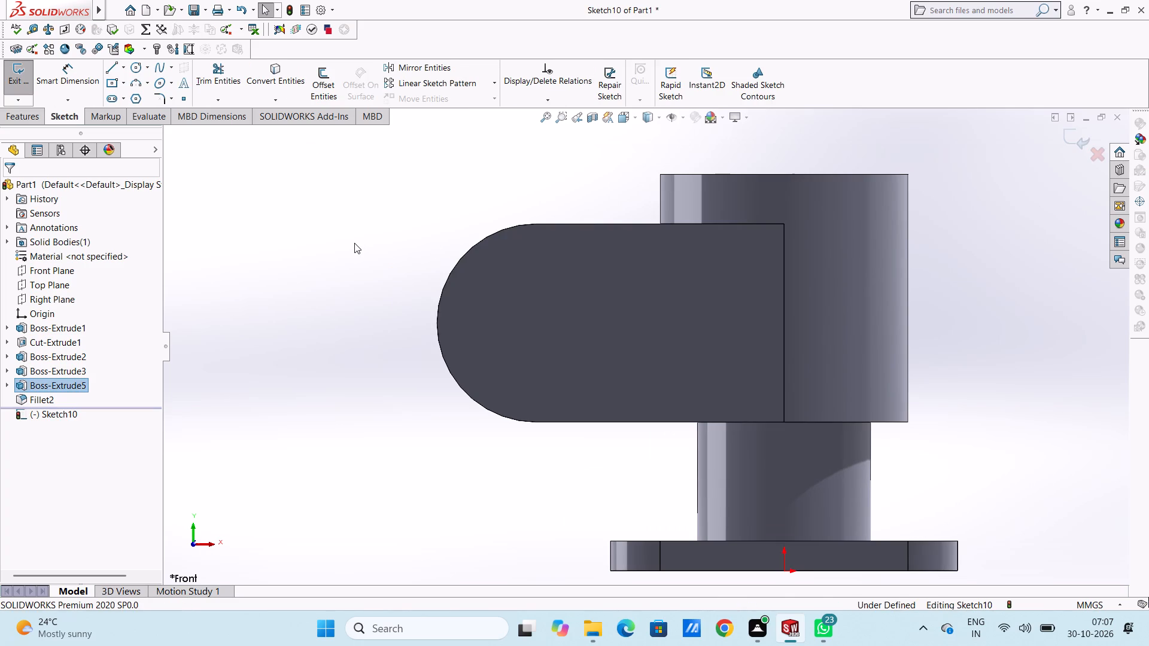
left_click(133, 65)
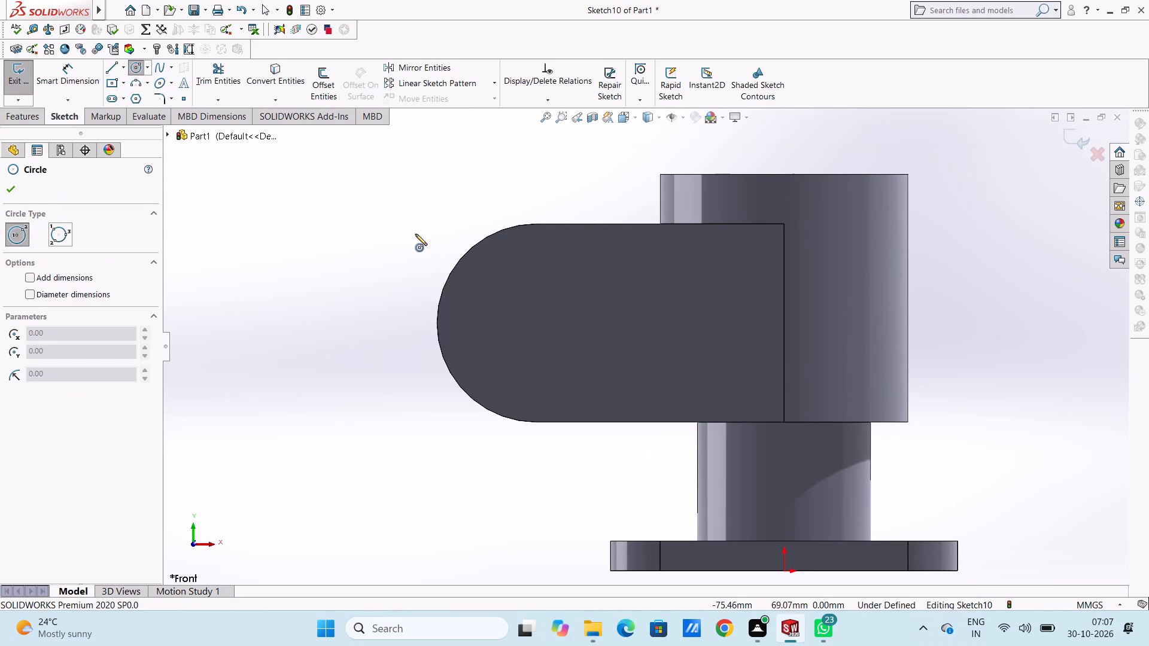
left_click(537, 324)
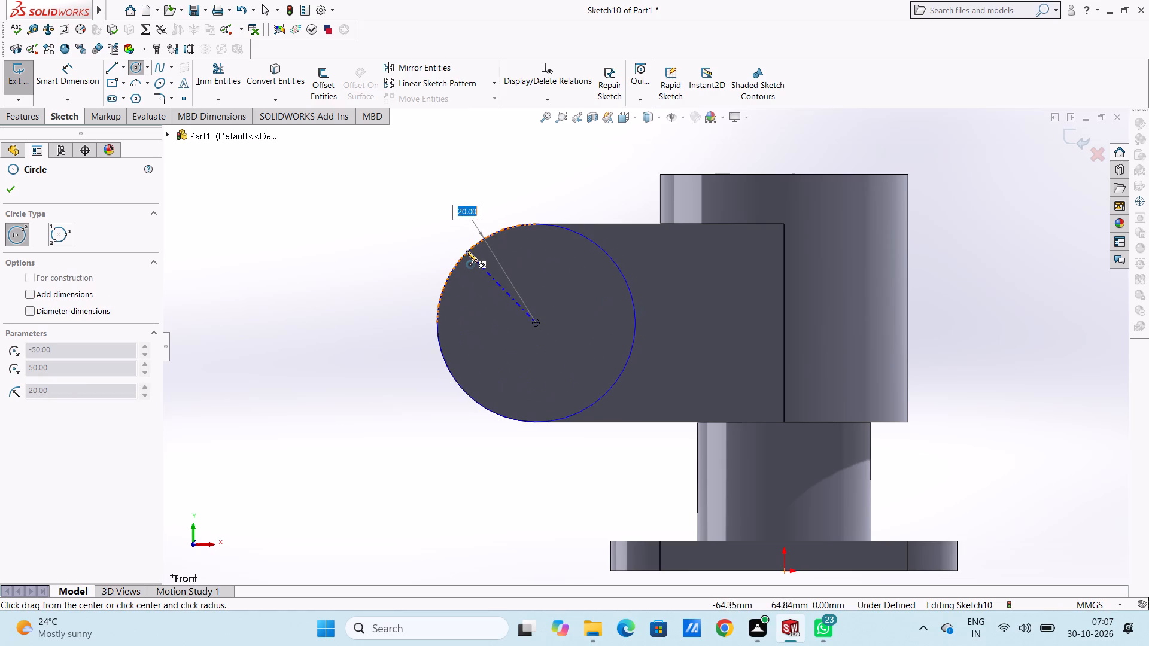
left_click(468, 254)
right_click(355, 198)
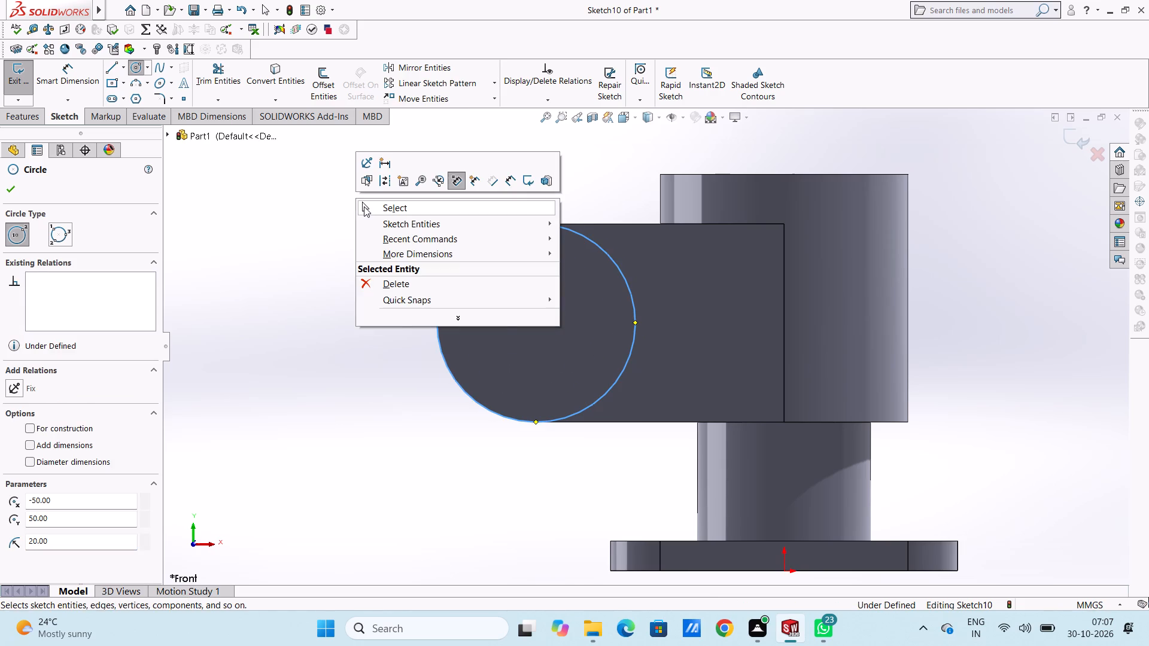
left_click(366, 209)
left_click(349, 216)
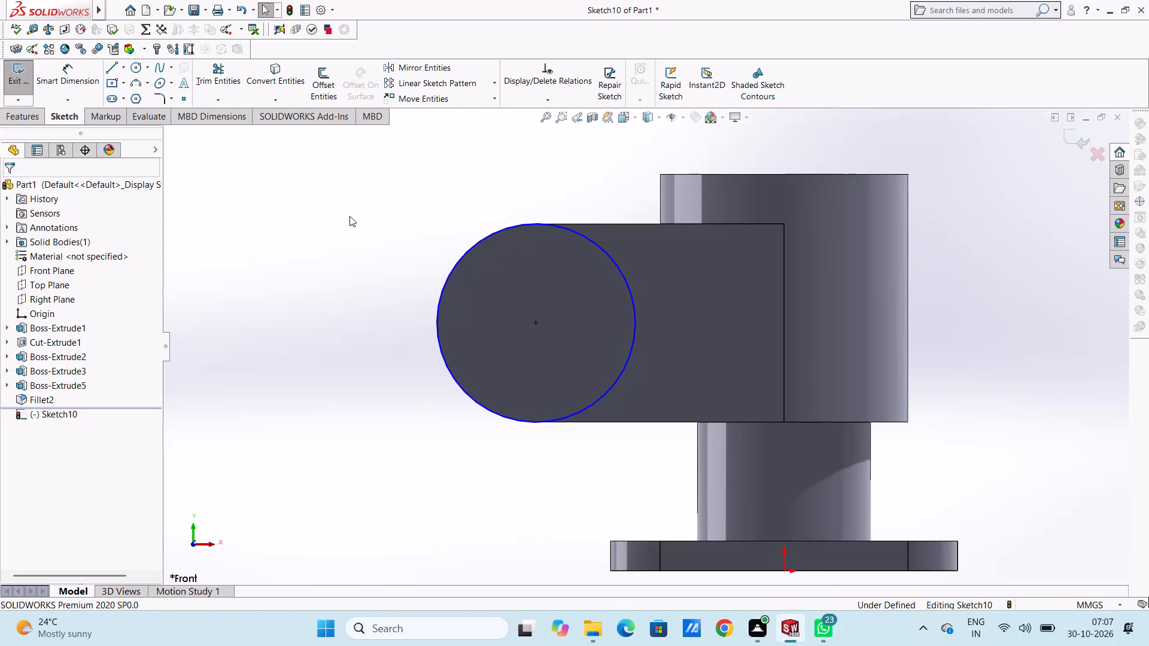
Dimension the circle's diameter at 40 mm.
left_click(64, 77)
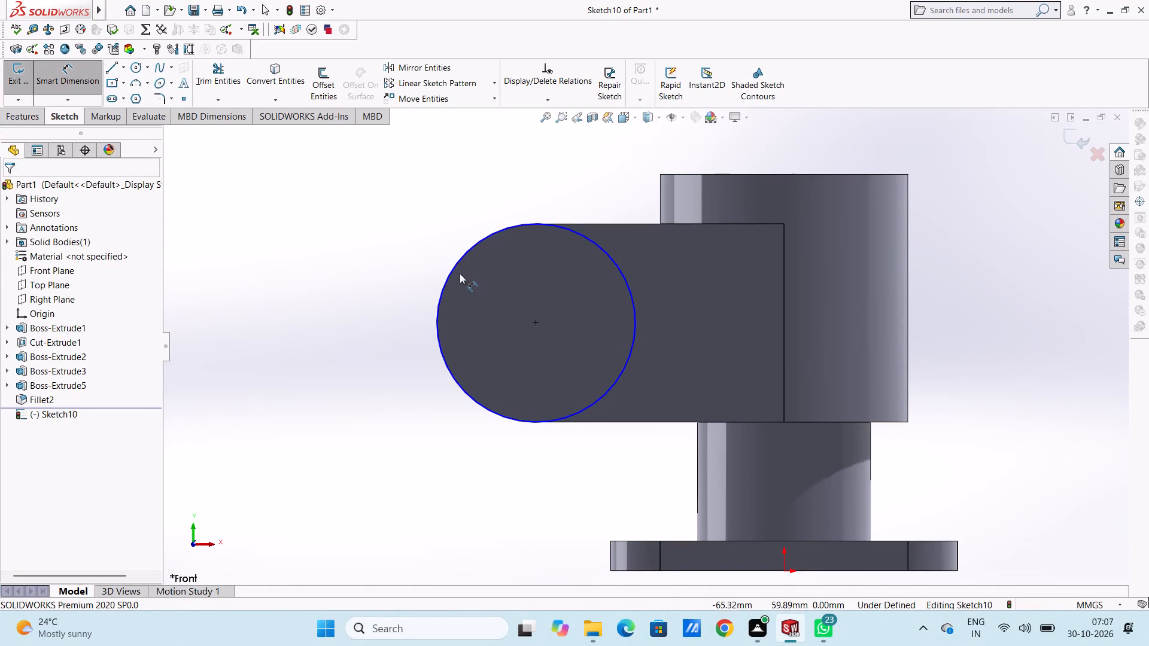
left_click(451, 269)
right_click(297, 183)
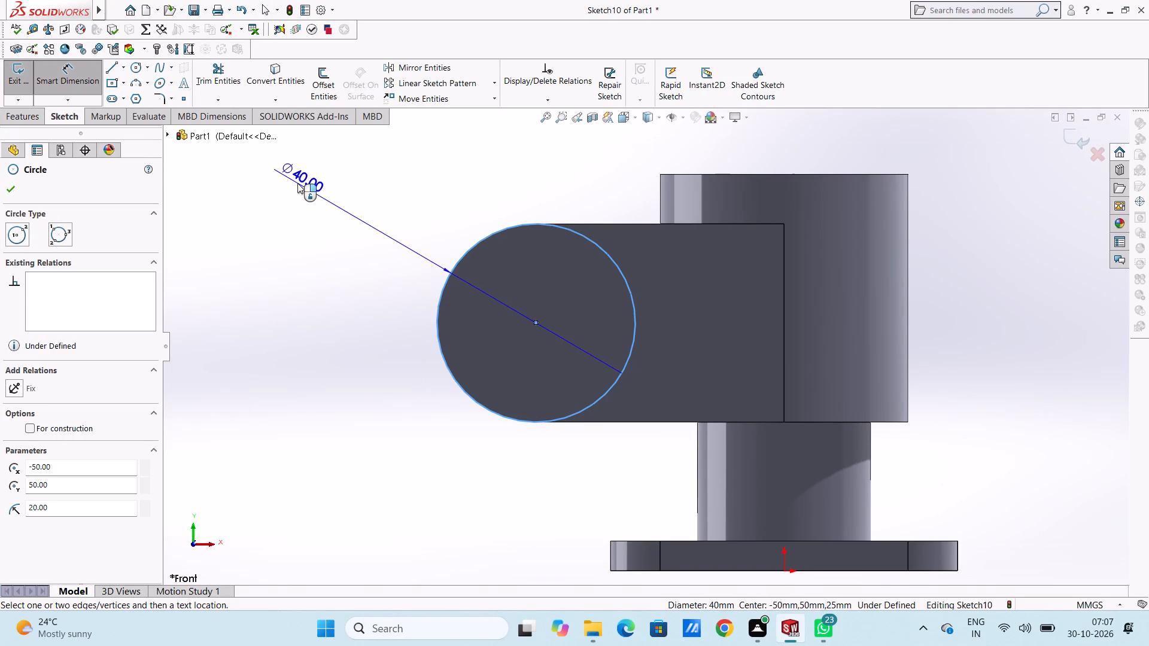
left_click(297, 185)
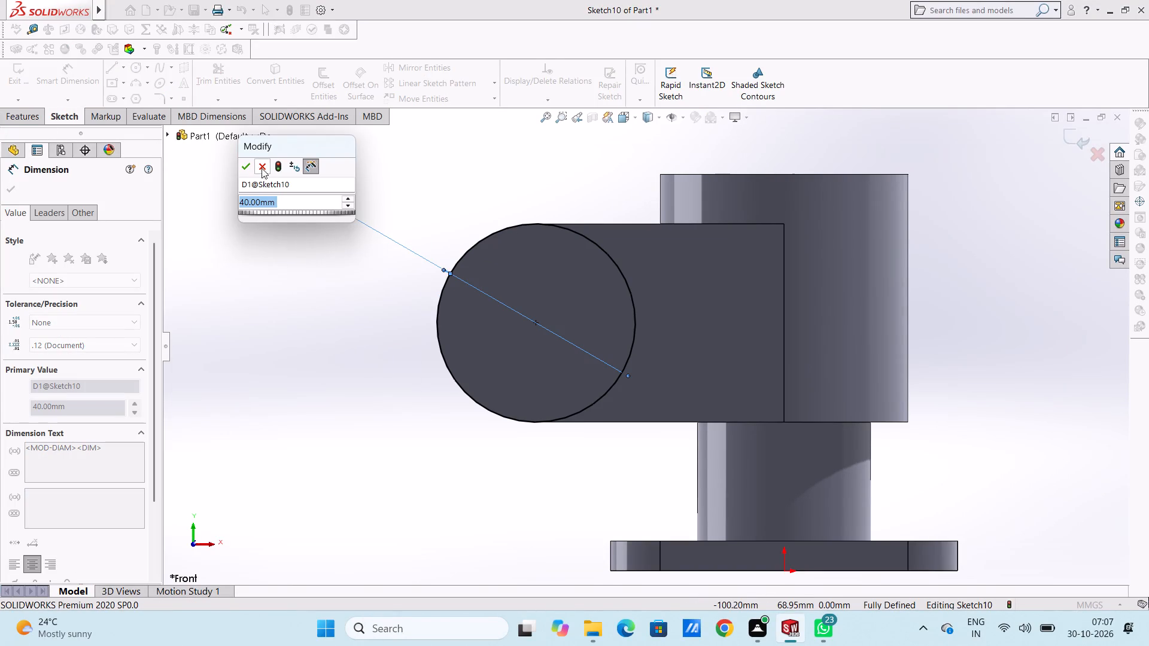
left_click(246, 164)
left_click(269, 226)
middle_click_drag(435, 183, 461, 354)
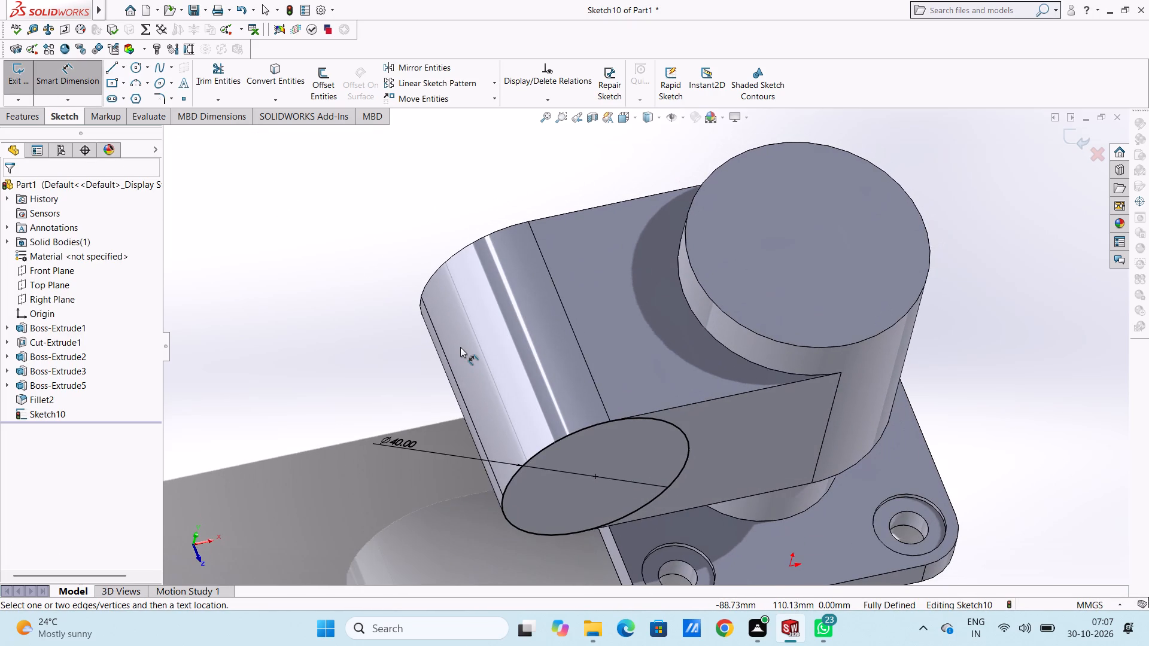
left_click(72, 84)
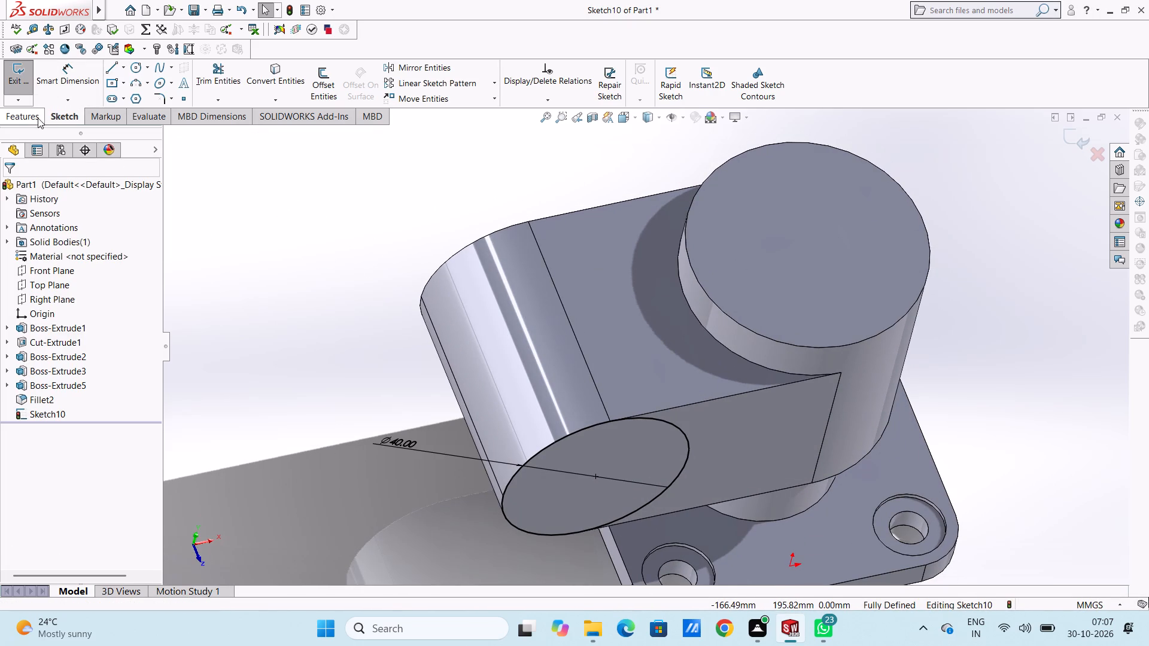
Extrude the circle blind 55 mm in the reversed direction, back through the arm's rounded end, with the result merged.
left_click(31, 117)
left_click(26, 80)
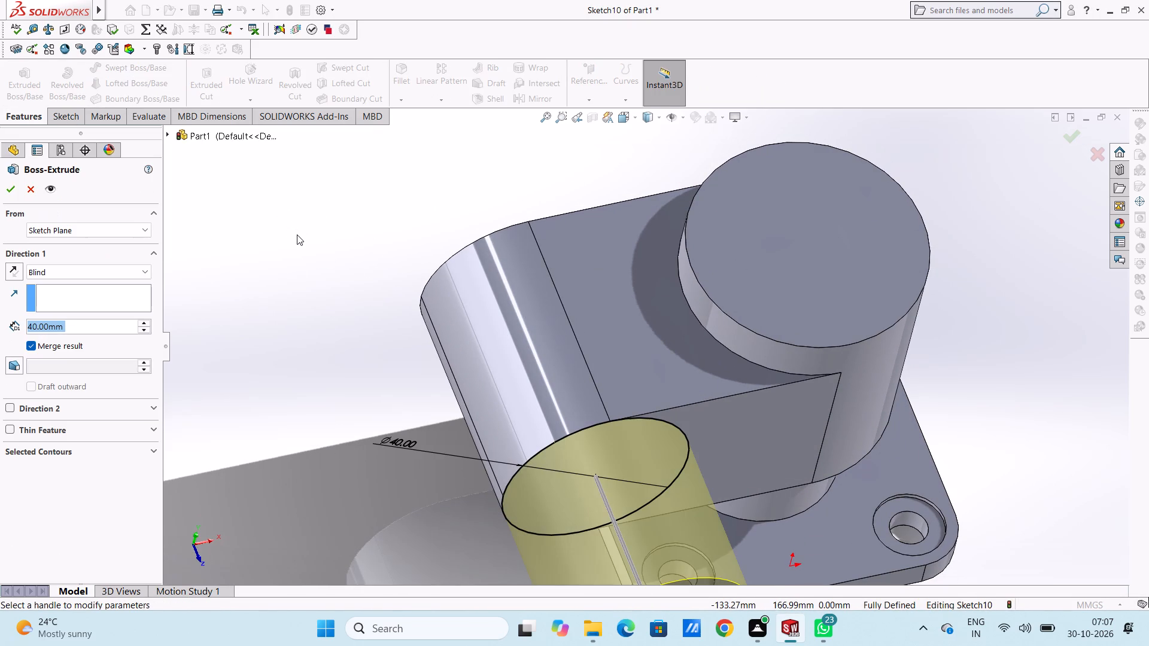
left_click(10, 267)
left_click(114, 329)
left_click(114, 329)
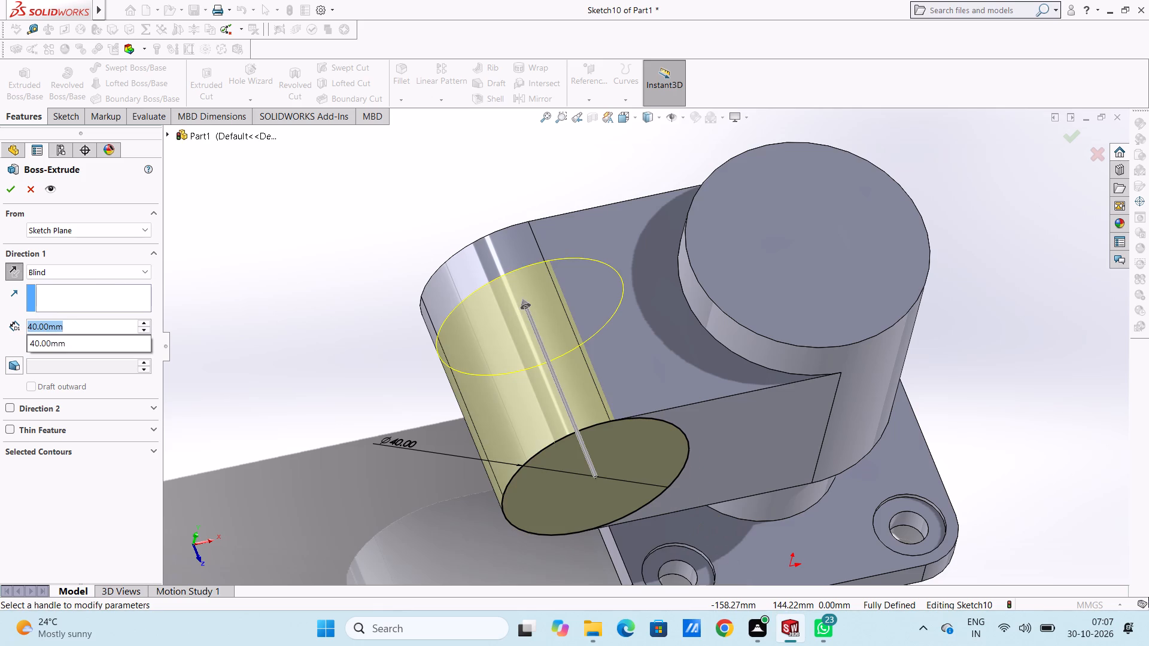
type("50")
key("Return")
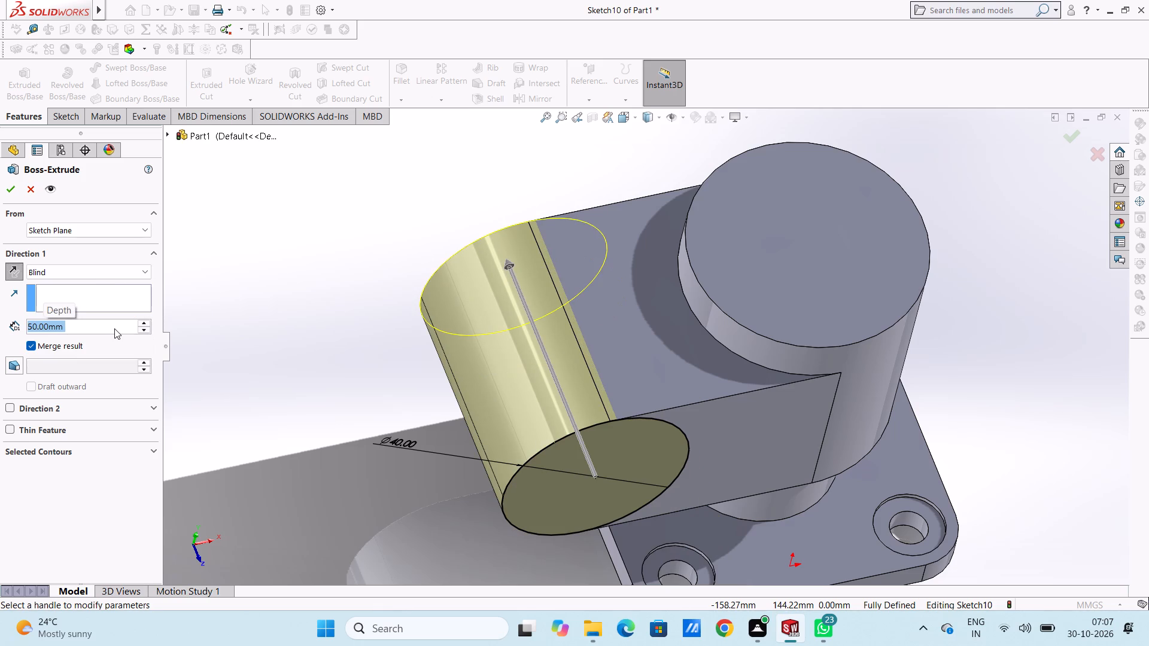
type("55")
key("Return")
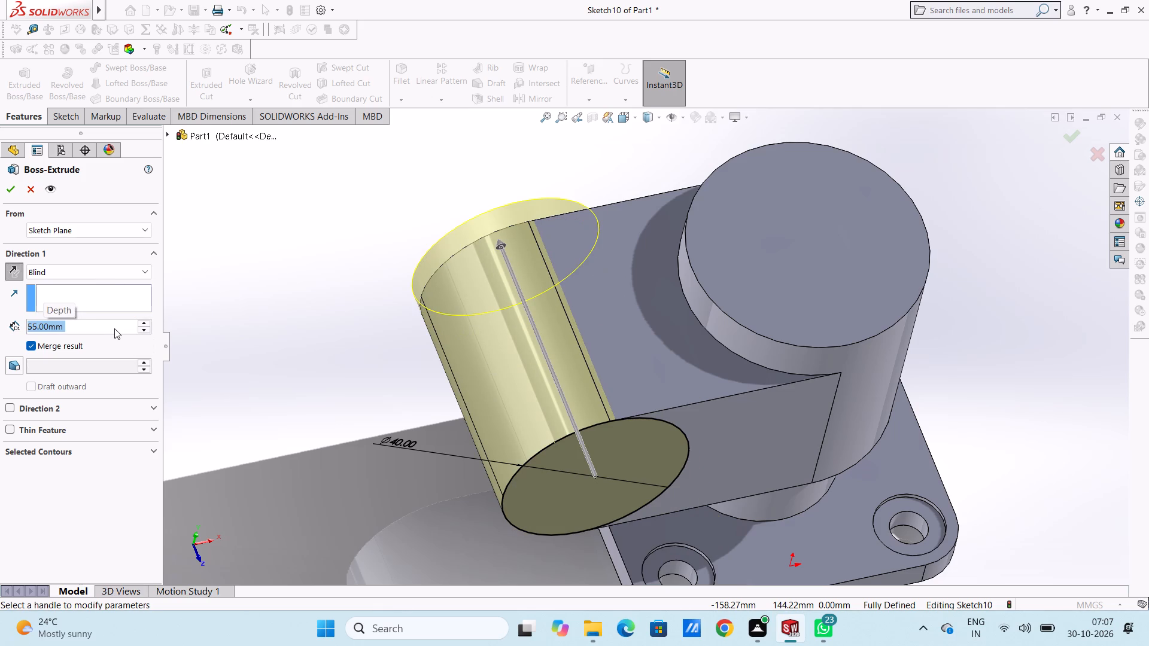
left_click(11, 189)
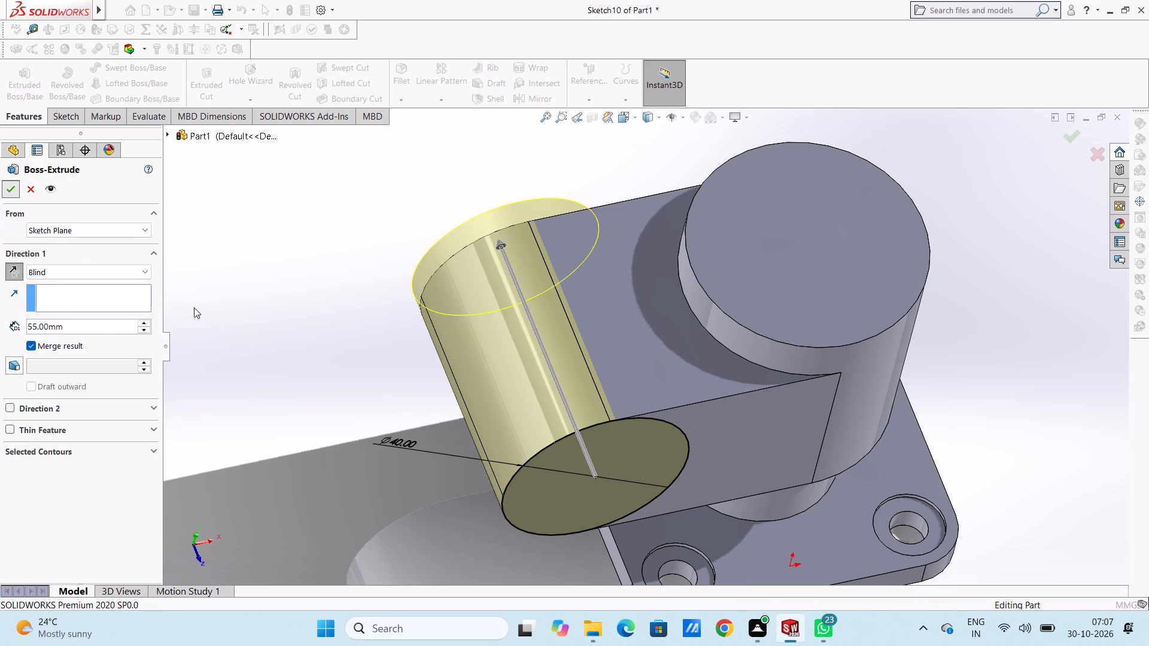
left_click(194, 308)
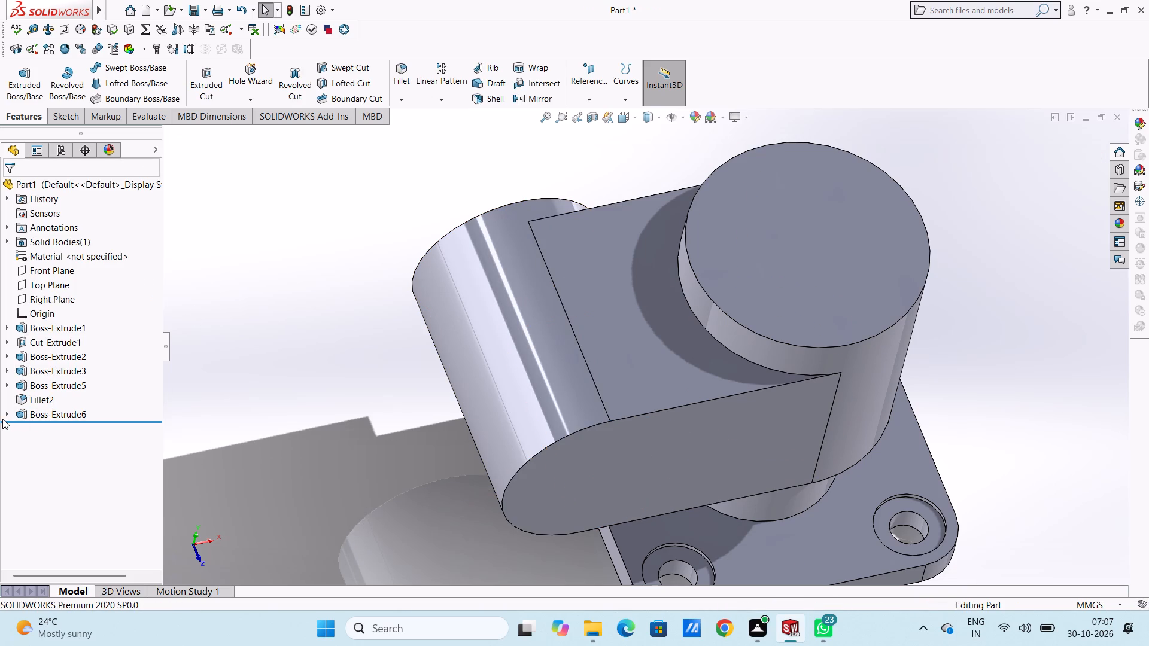
Reuse the same circle sketch to extrude a 5 mm blind boss outward from the arm's front face, with the result merged.
left_click(5, 413)
left_click(48, 432)
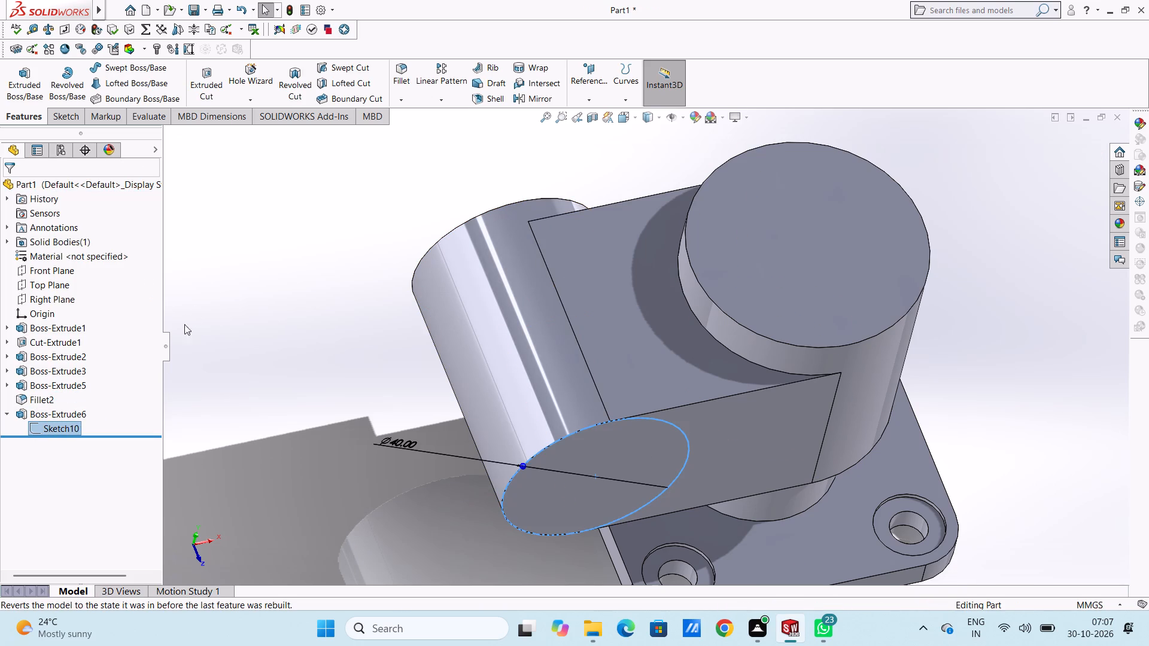
left_click(31, 85)
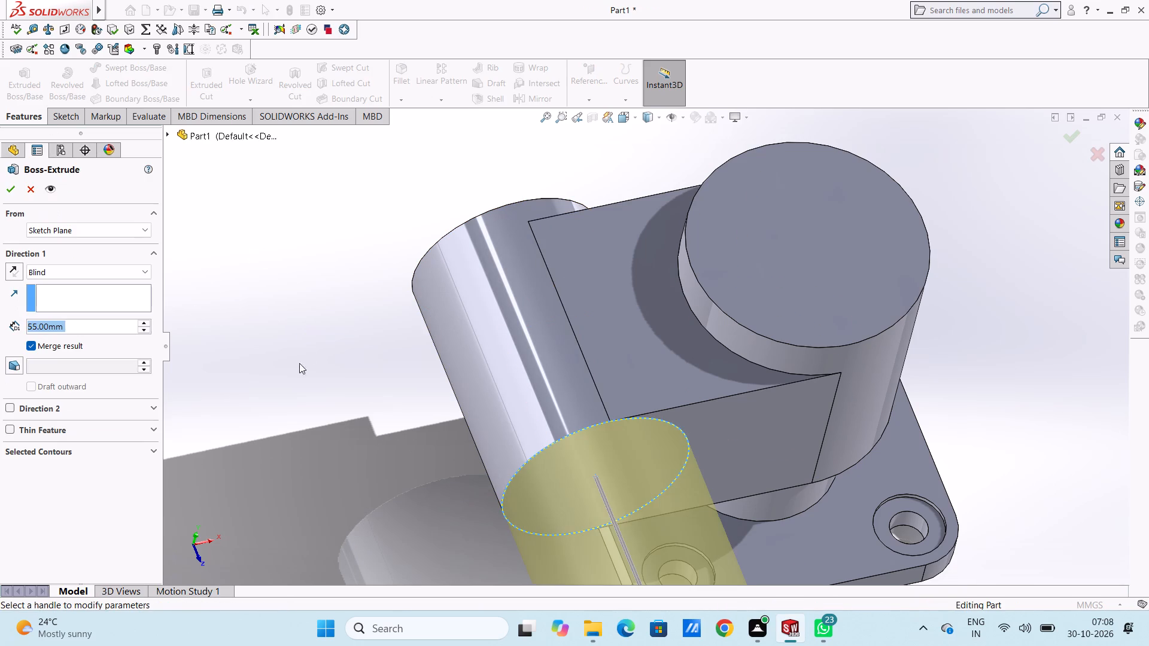
key("5")
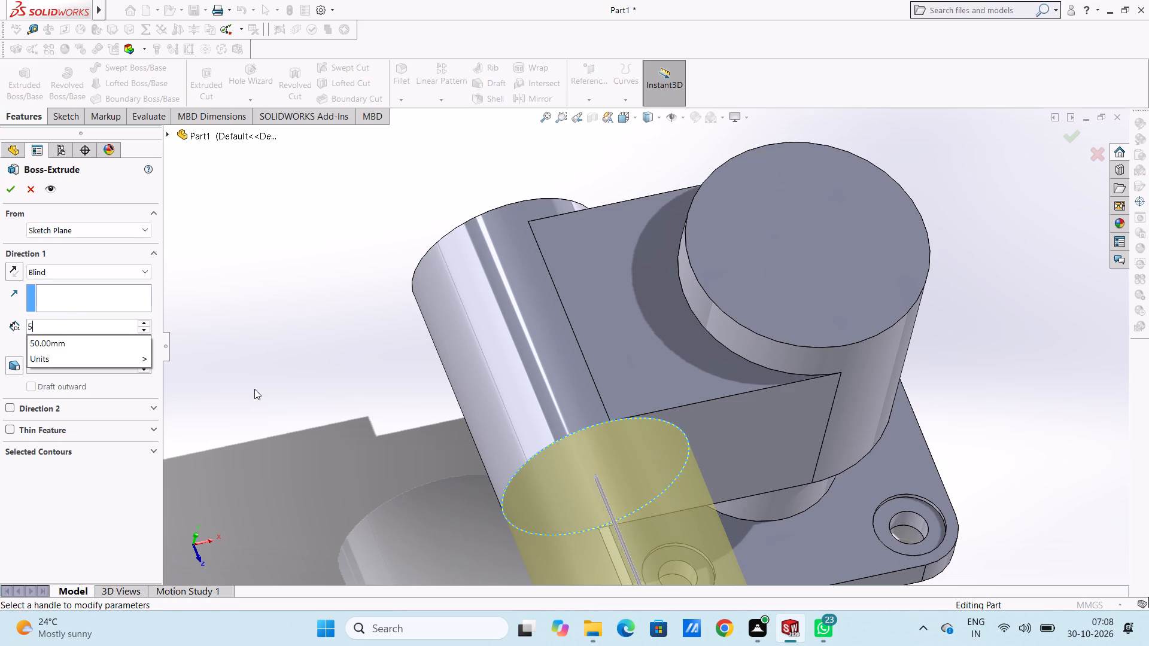
key("Return")
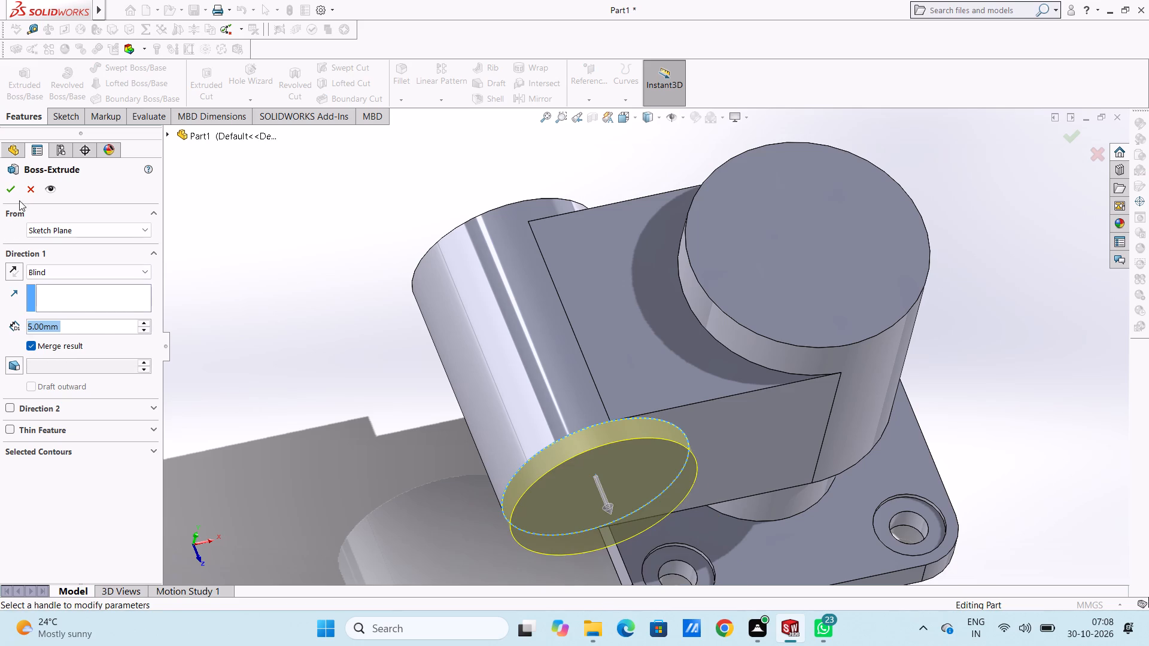
left_click(7, 185)
left_click(342, 364)
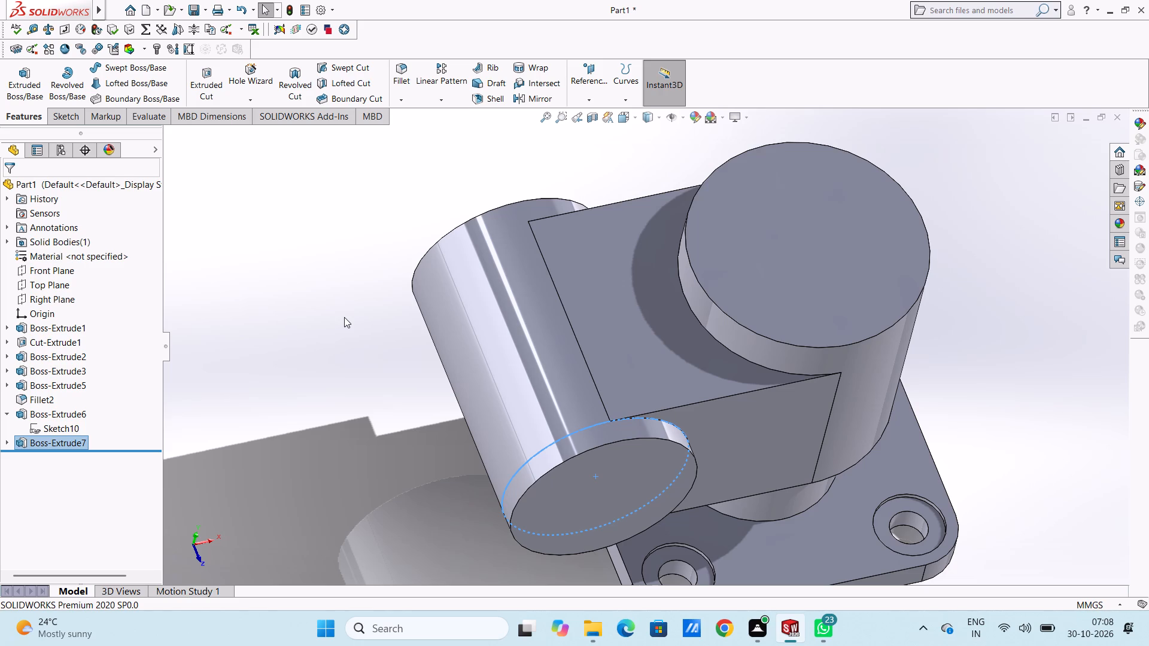
Examine the arm's cylindrical end and its protruding bosses from several angles.
scroll(400, 282, "up", 3)
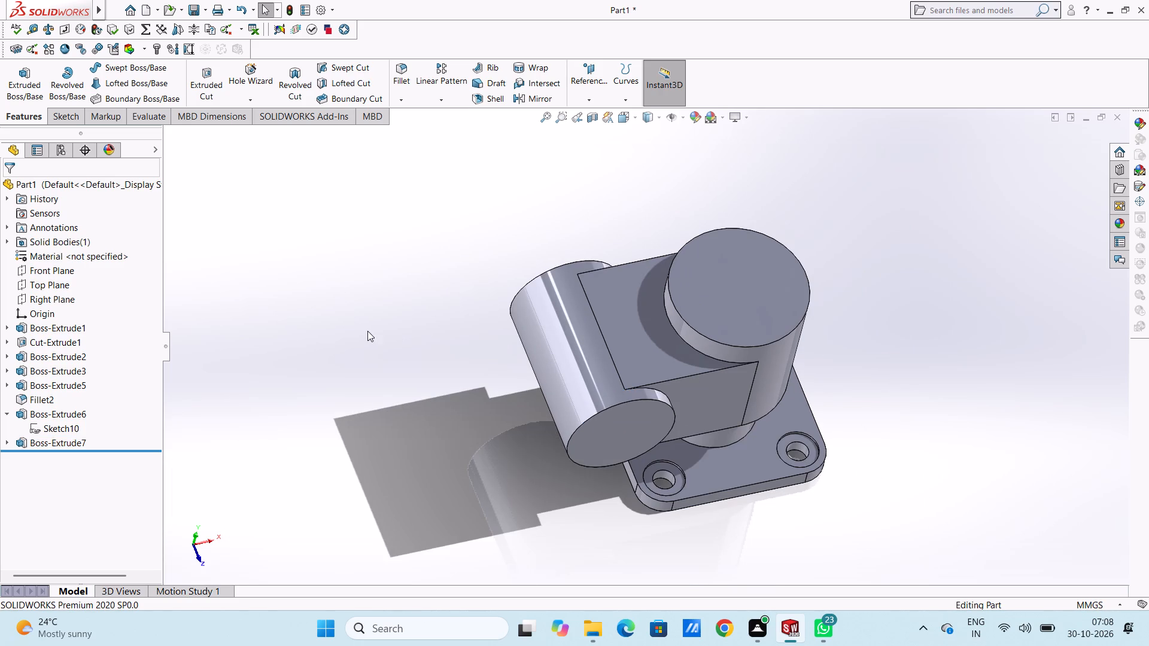
middle_click_drag(382, 316, 405, 301)
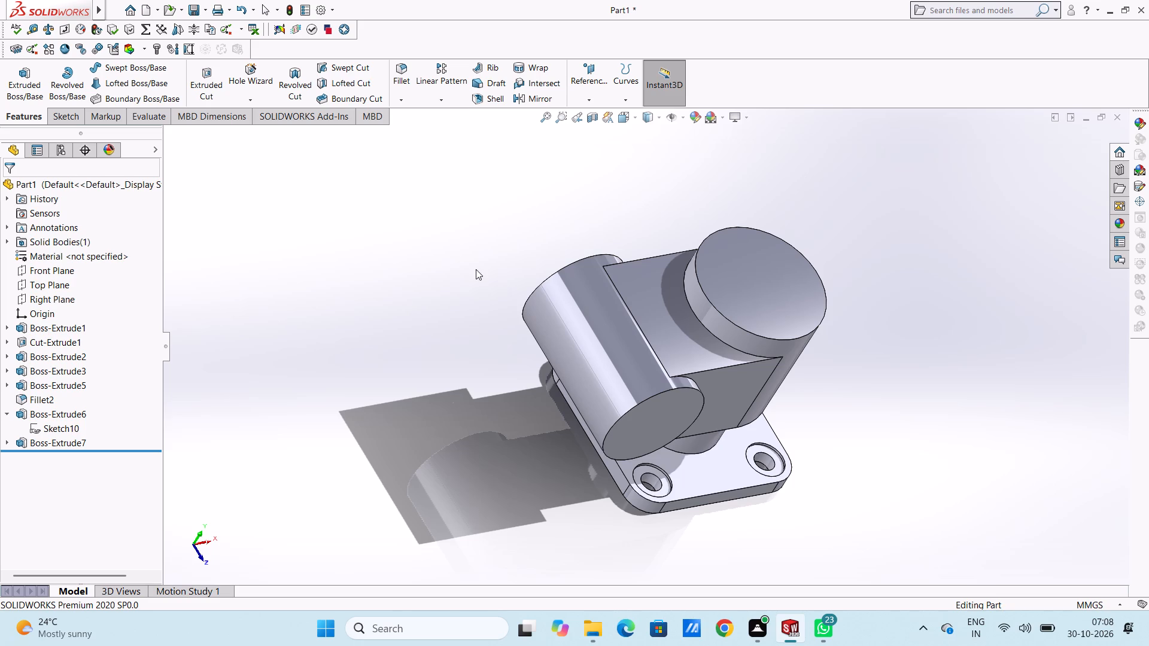
middle_click_drag(475, 269, 454, 353)
scroll(454, 353, "down", 1)
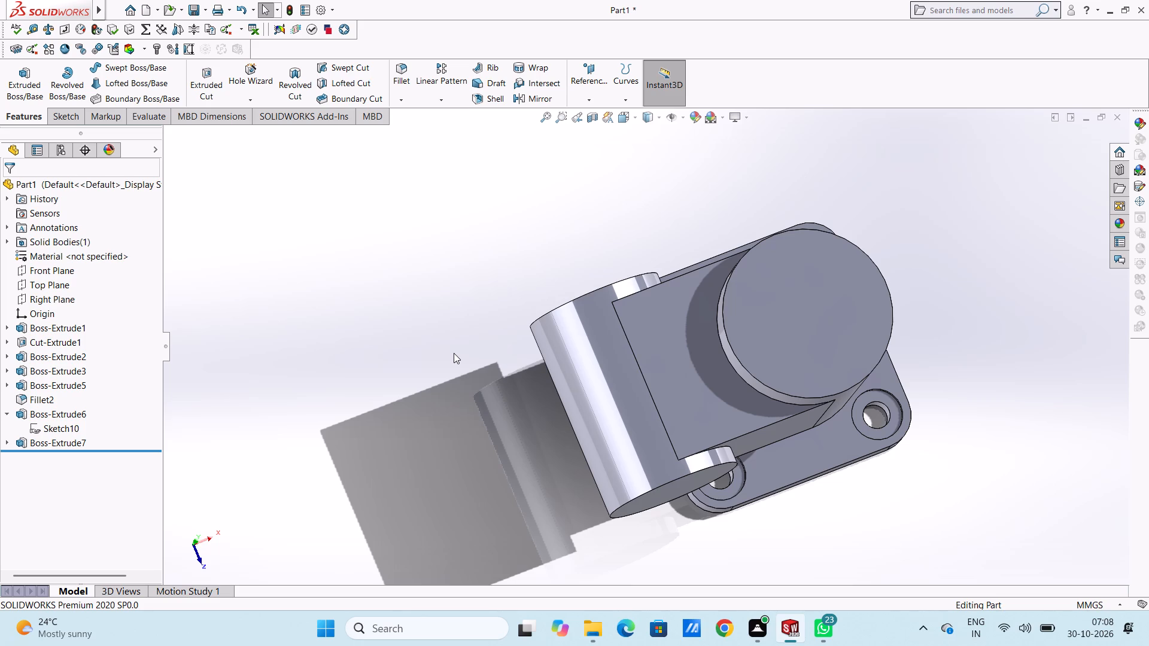
middle_click_drag(452, 367, 433, 291)
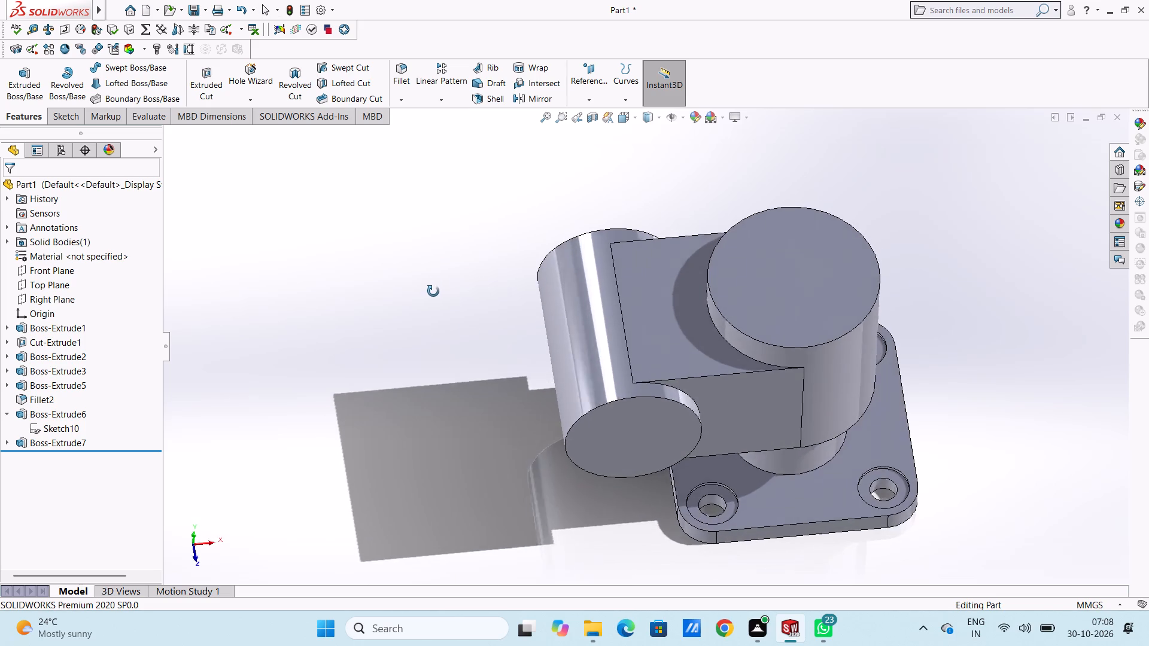
middle_click_drag(433, 291, 466, 350)
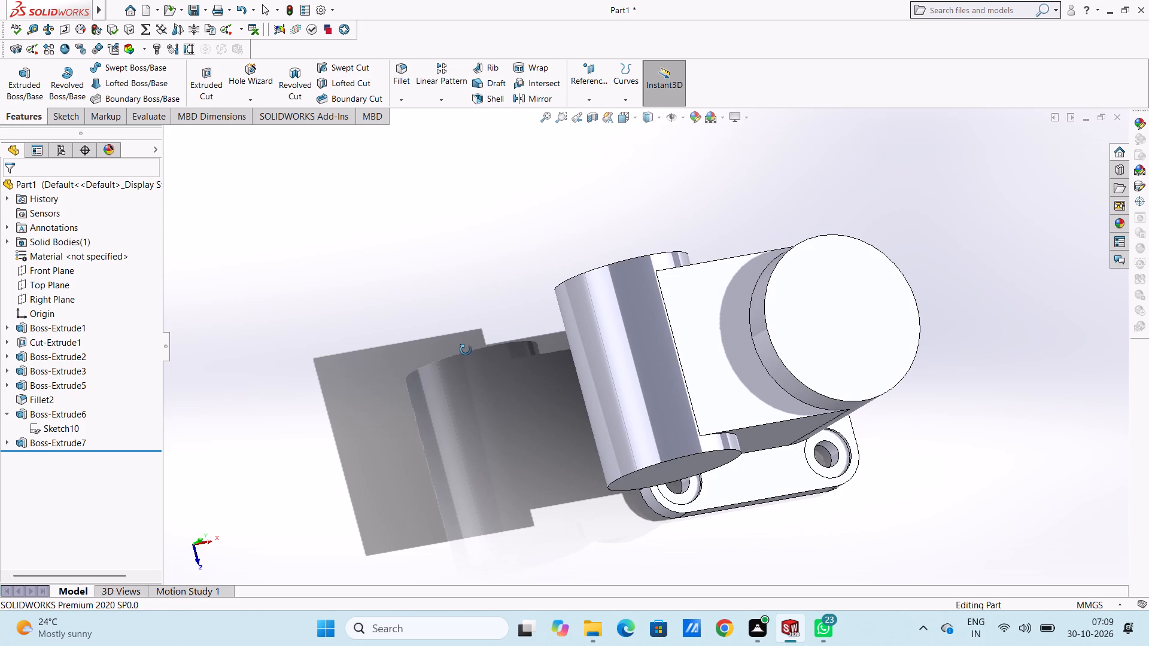
middle_click_drag(466, 350, 454, 349)
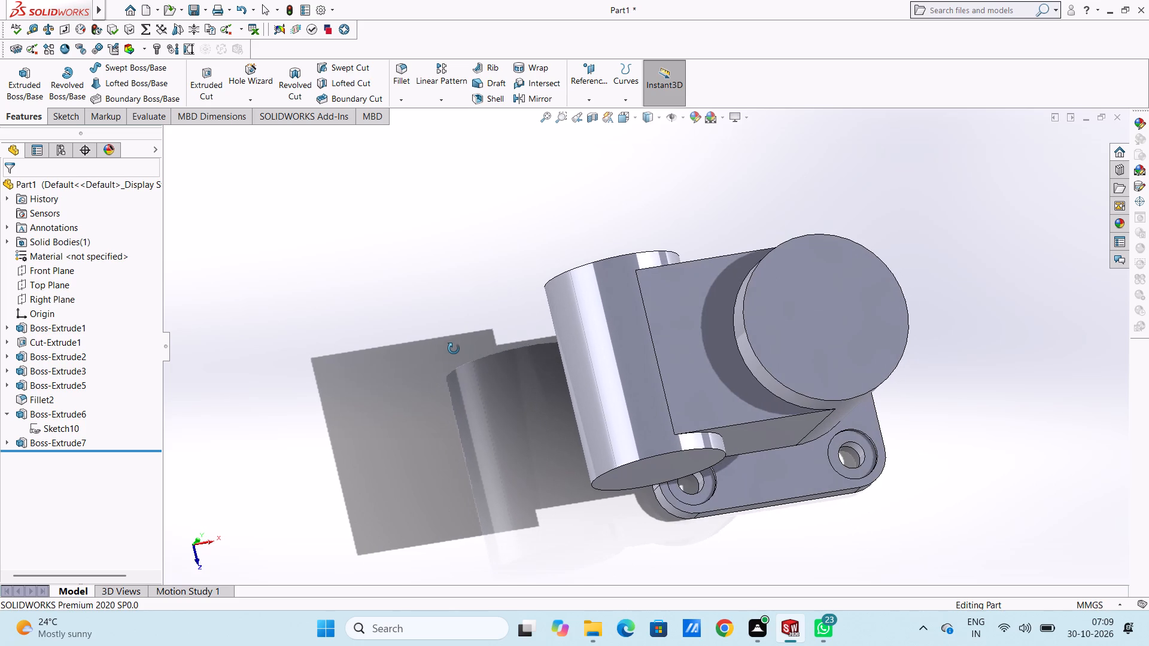
middle_click_drag(454, 349, 454, 349)
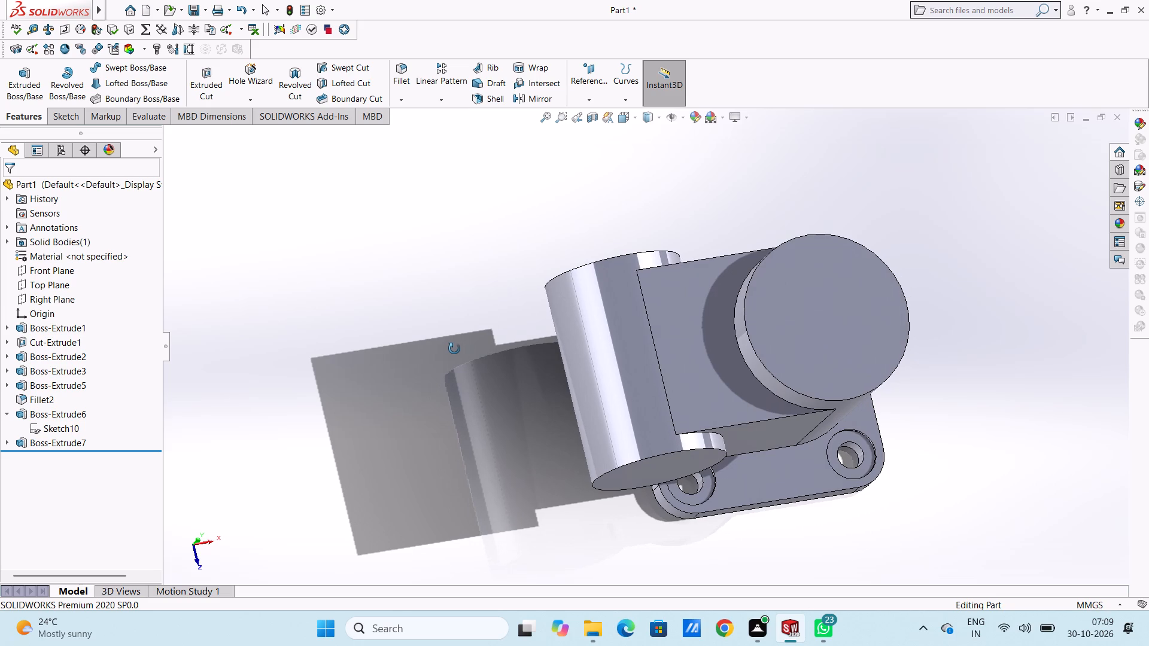
middle_click_drag(454, 349, 451, 350)
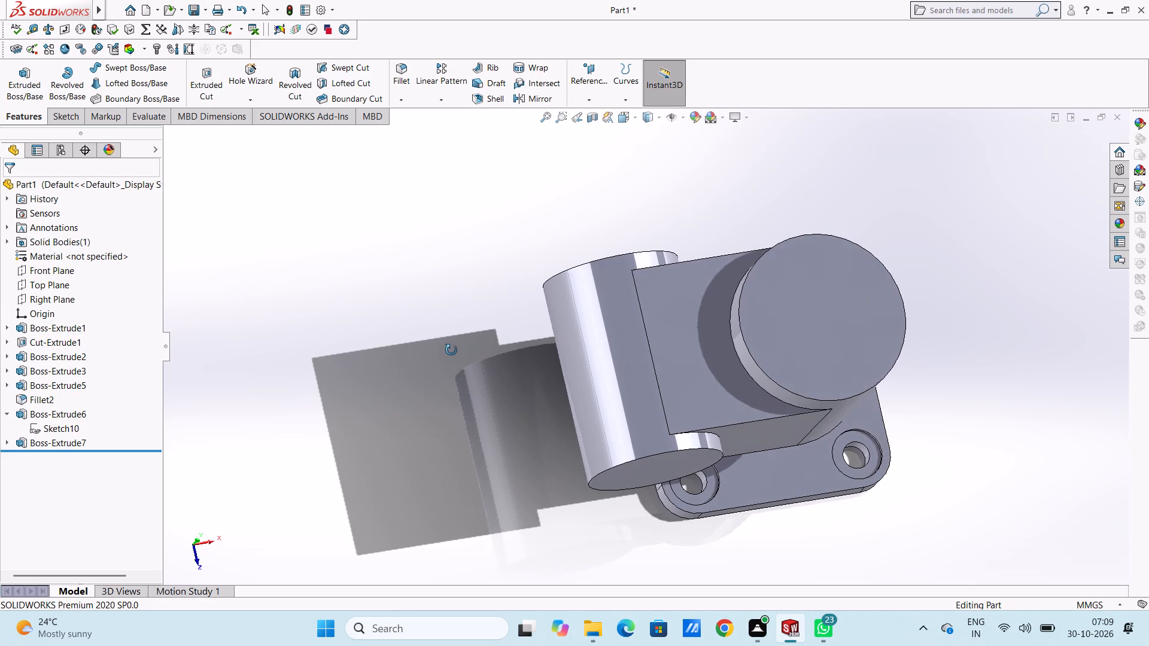
middle_click_drag(451, 350, 425, 321)
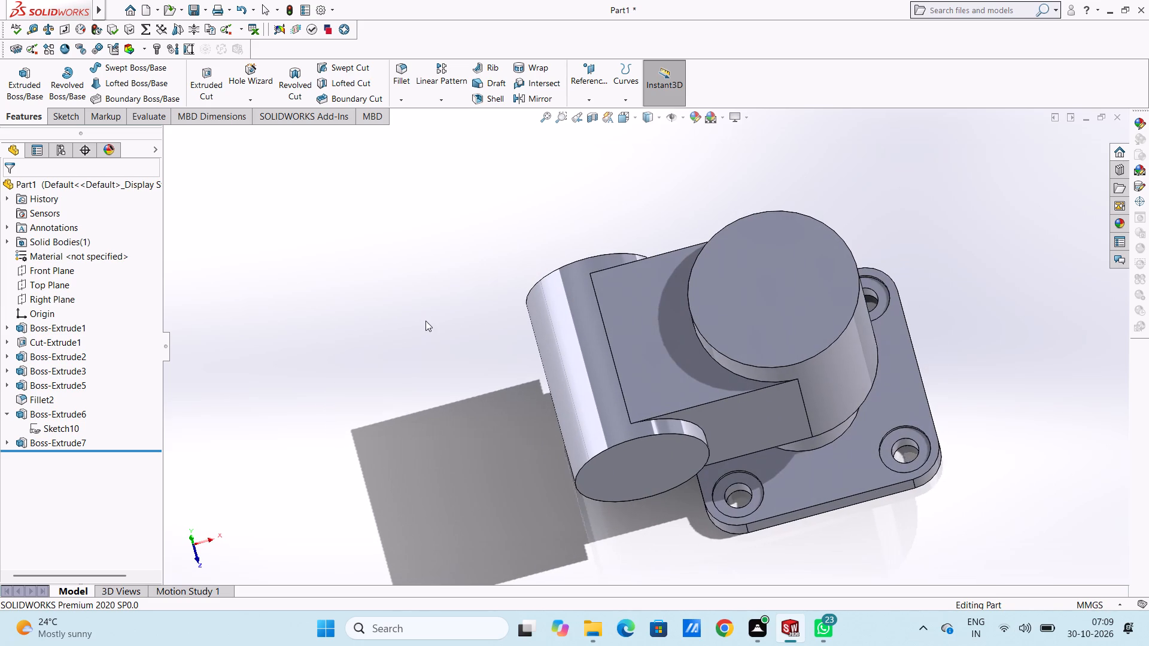
On the back face of the arm's cylindrical end, sketch a concentric circle of about 10.6 mm radius.
key("ctrl+7")
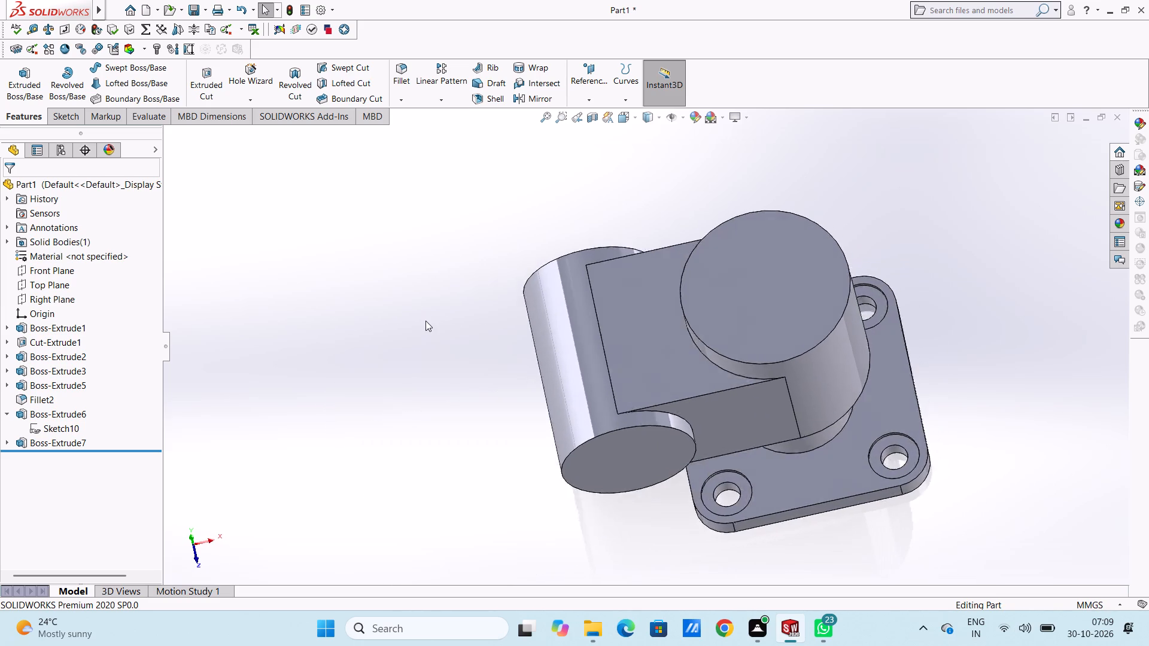
key("ctrl+1")
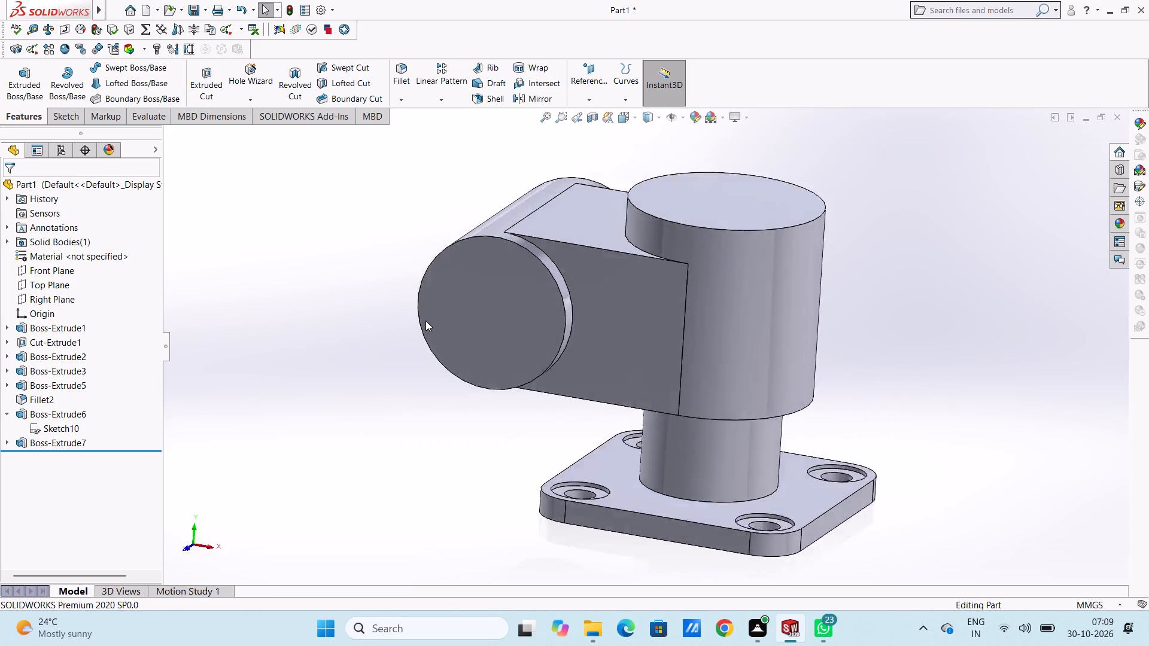
key("ctrl+2")
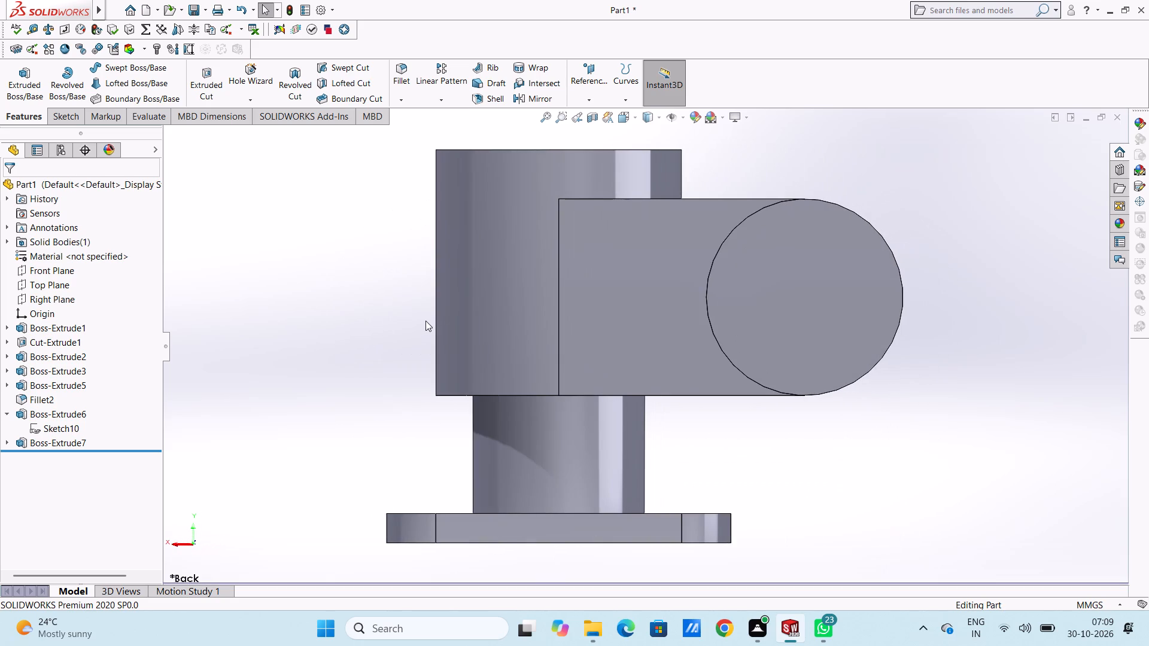
left_click(770, 320)
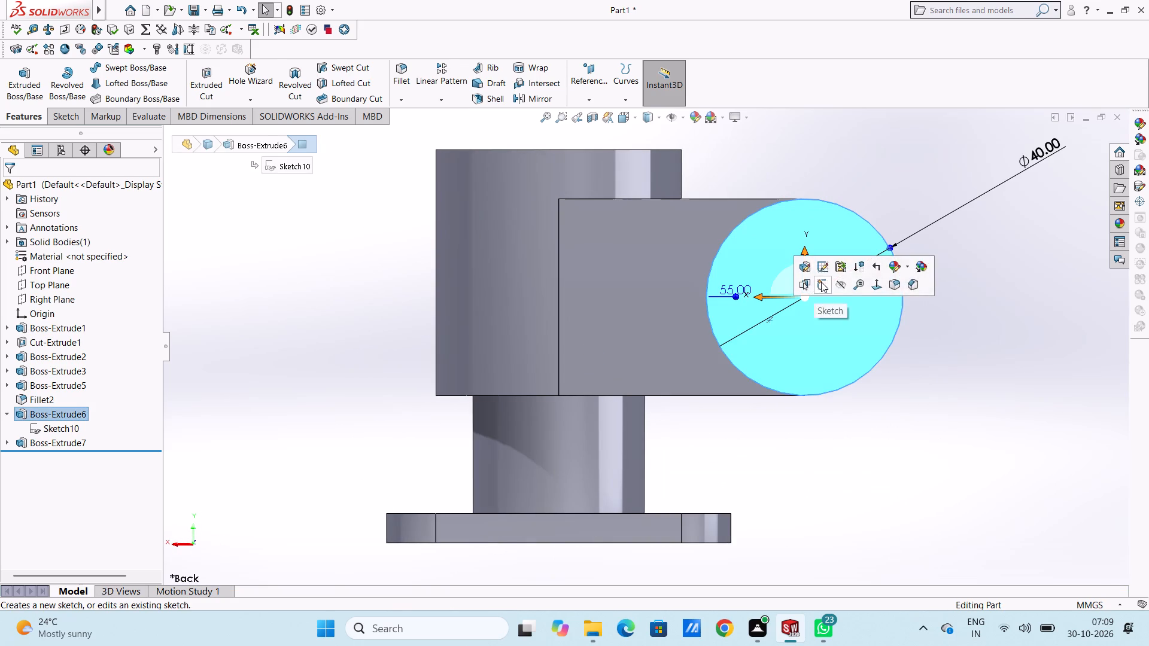
left_click(822, 282)
left_click(911, 255)
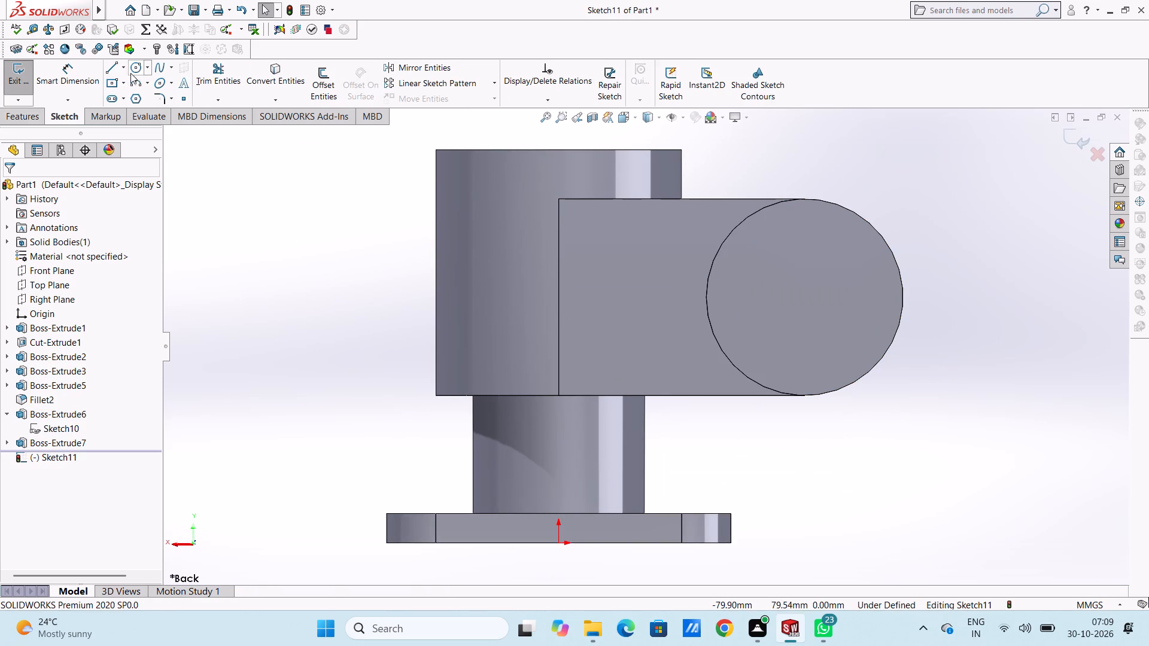
left_click(132, 69)
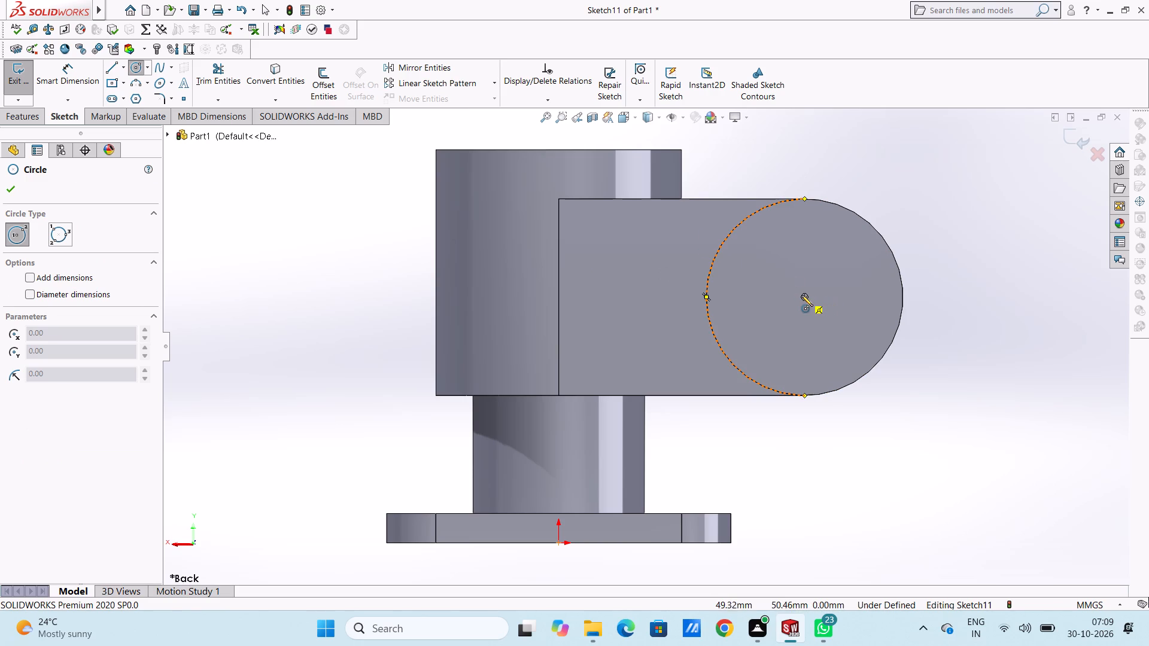
left_click(804, 296)
left_click(837, 338)
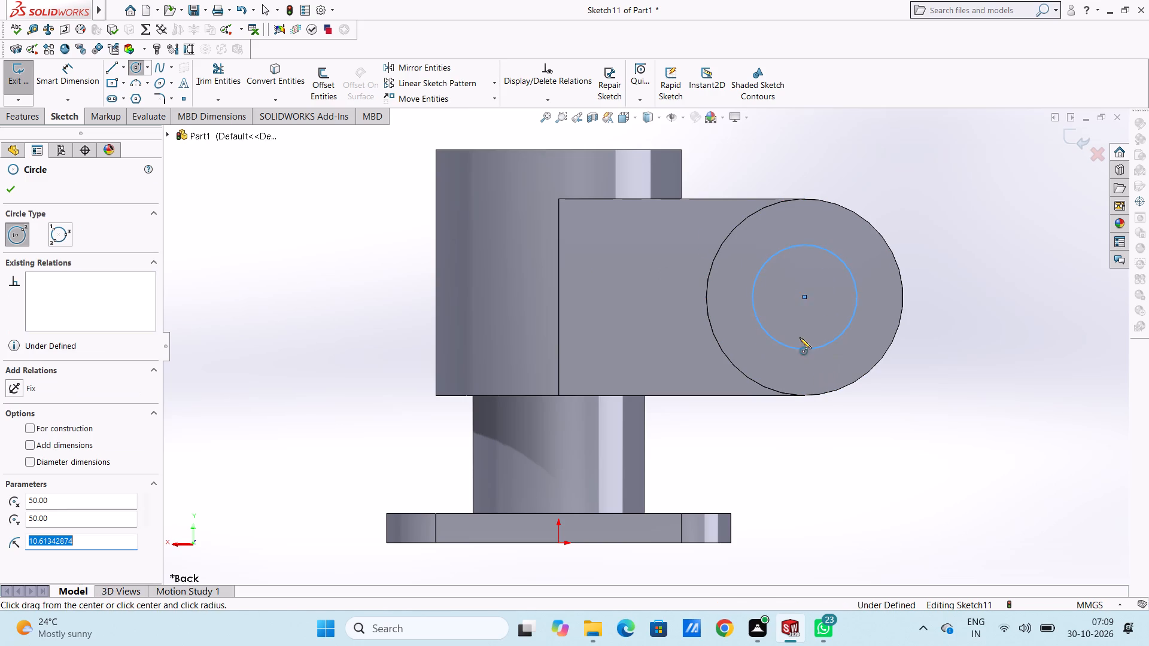
left_click(10, 191)
left_click(246, 264)
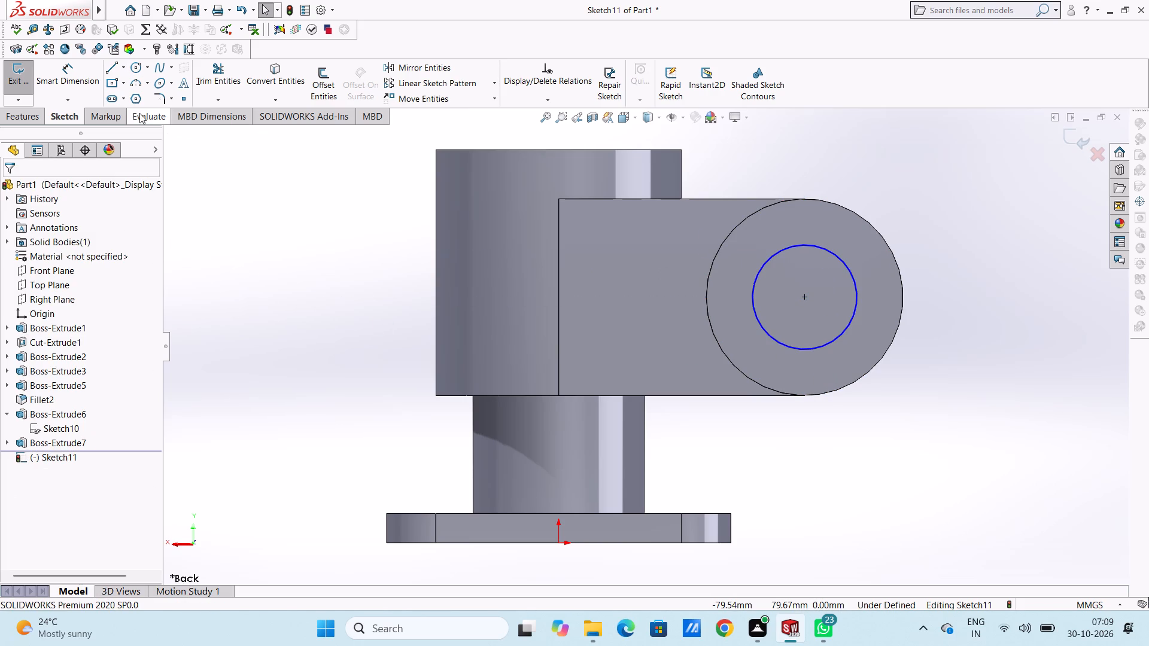
Dimension the circle's diameter at 30 mm.
left_click(95, 74)
left_click(825, 345)
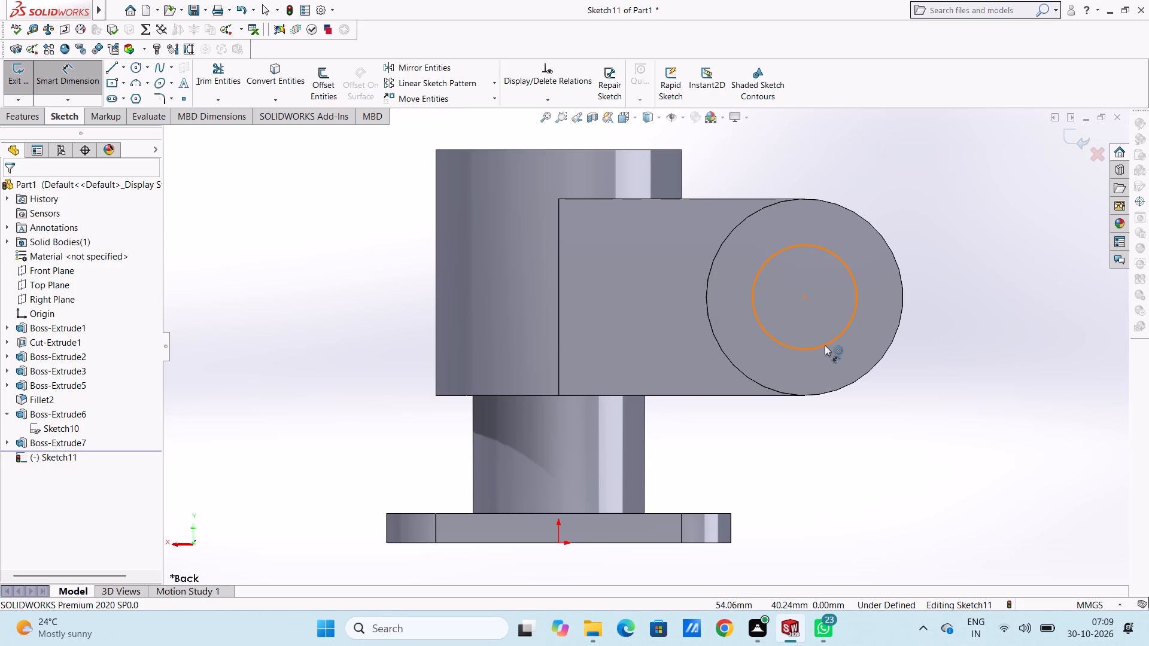
left_click(688, 437)
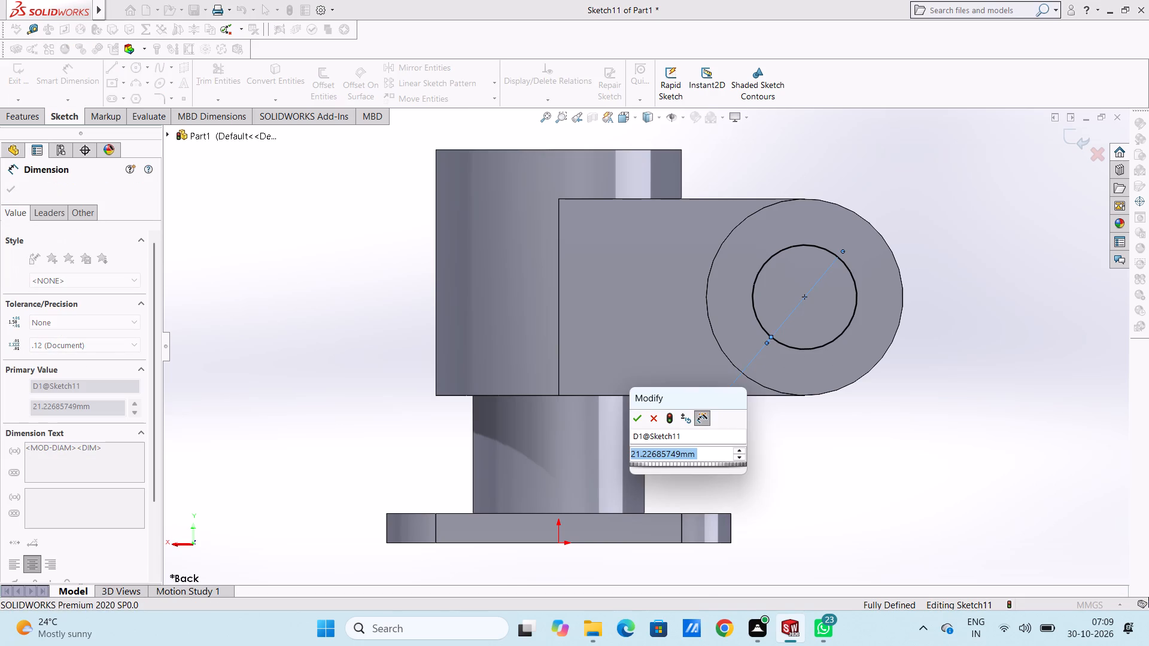
type("30")
key("Return")
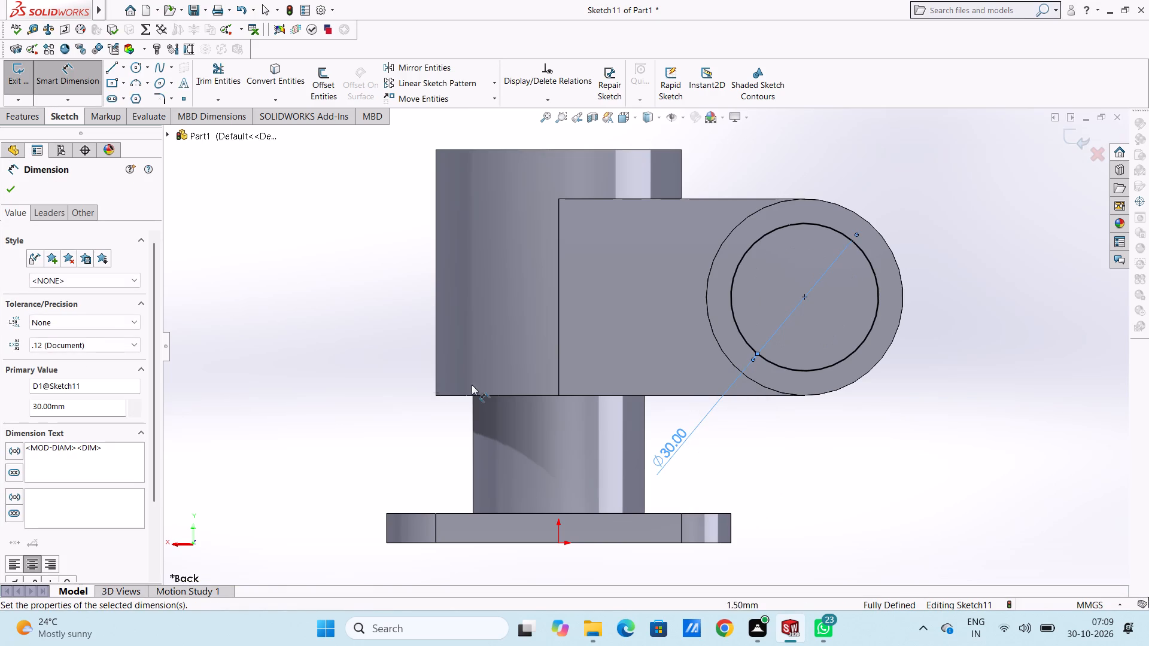
left_click(314, 334)
scroll(314, 334, "up", 4)
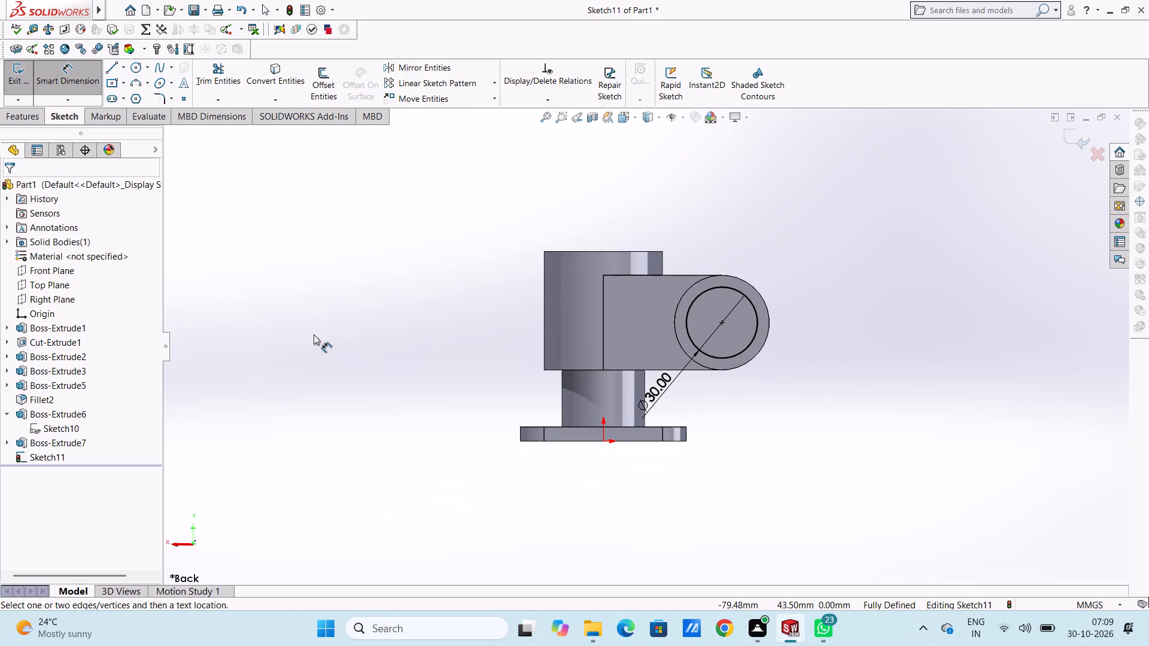
left_click(62, 78)
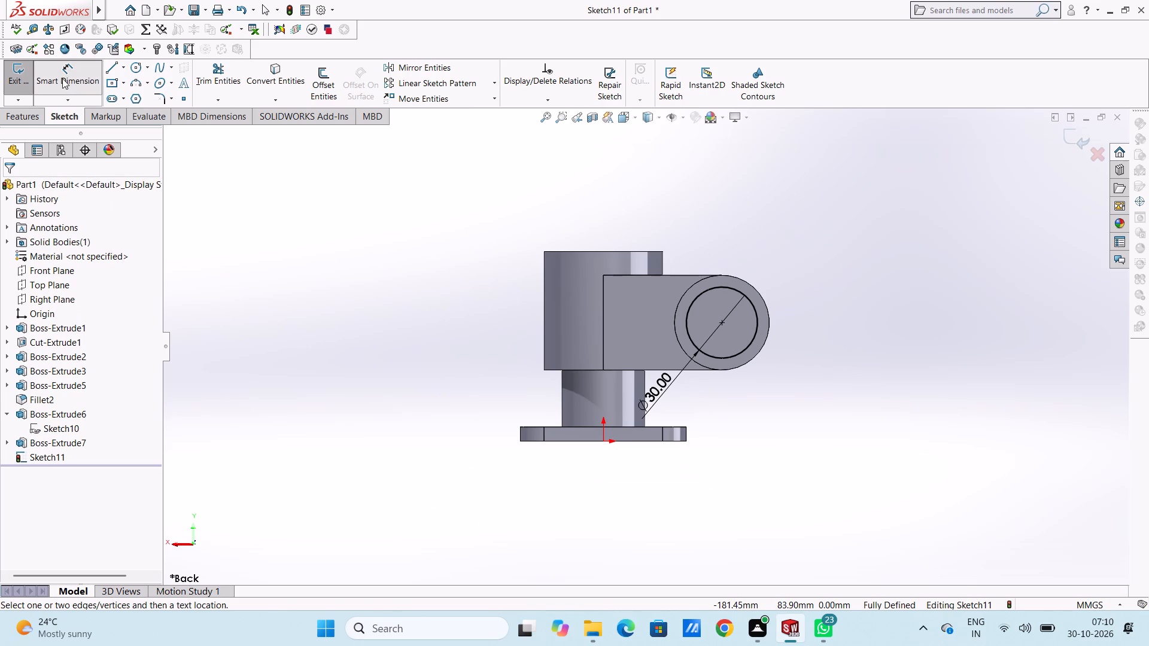
Extrude the 30 mm circle as a 5 mm blind boss outward from the back face, with the result merged.
left_click(22, 118)
left_click(26, 87)
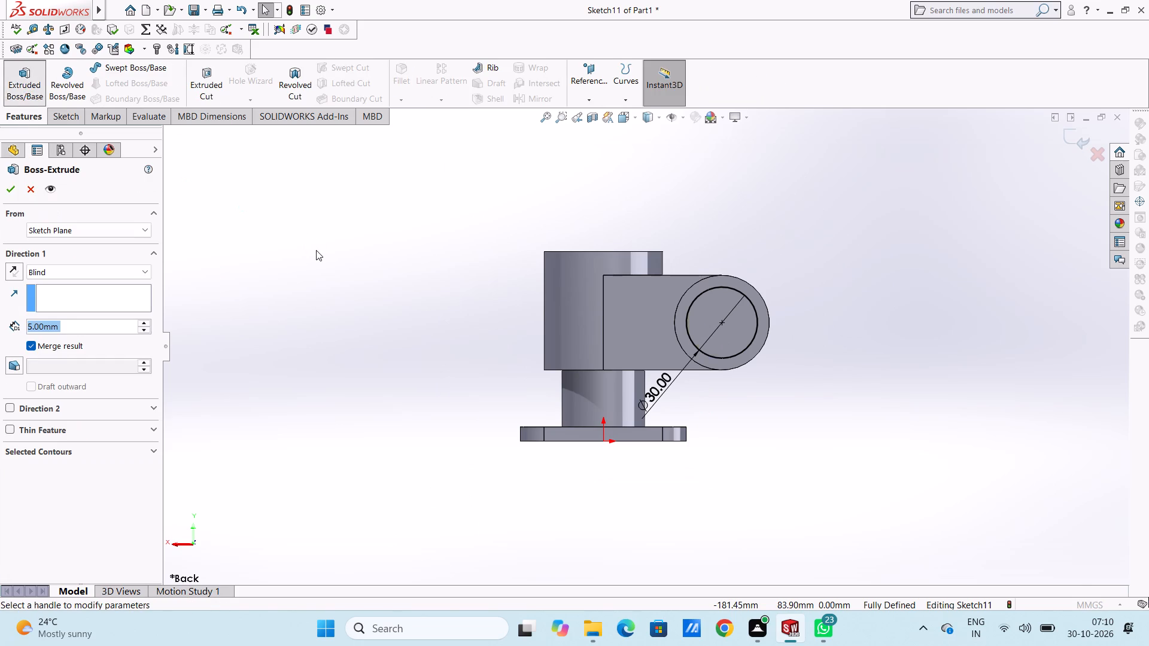
left_click(8, 192)
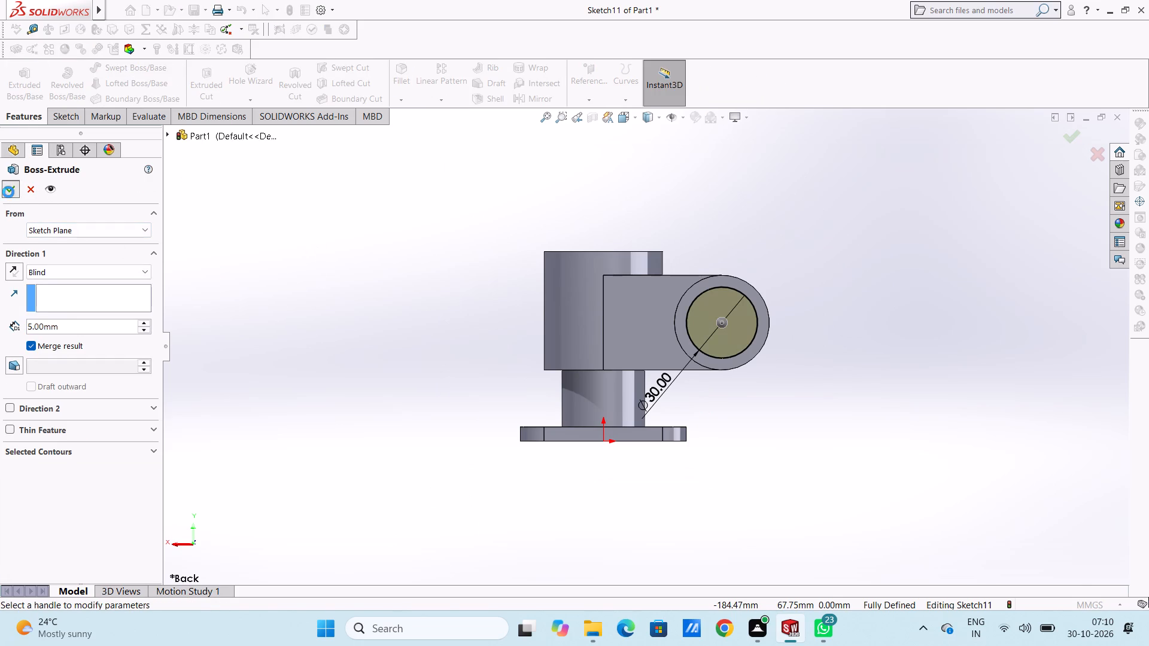
left_click(442, 275)
On the front face of the arm's cylindrical end, sketch a concentric circle of about 29.6 mm radius.
middle_click_drag(445, 275, 562, 297)
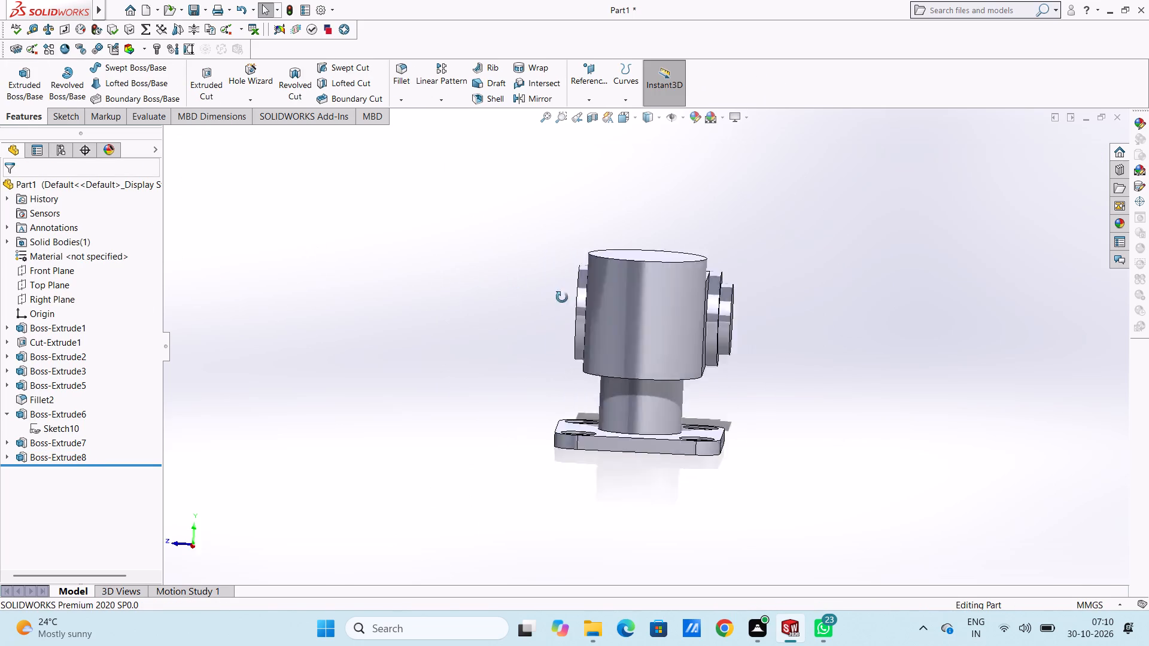
middle_click_drag(562, 297, 596, 464)
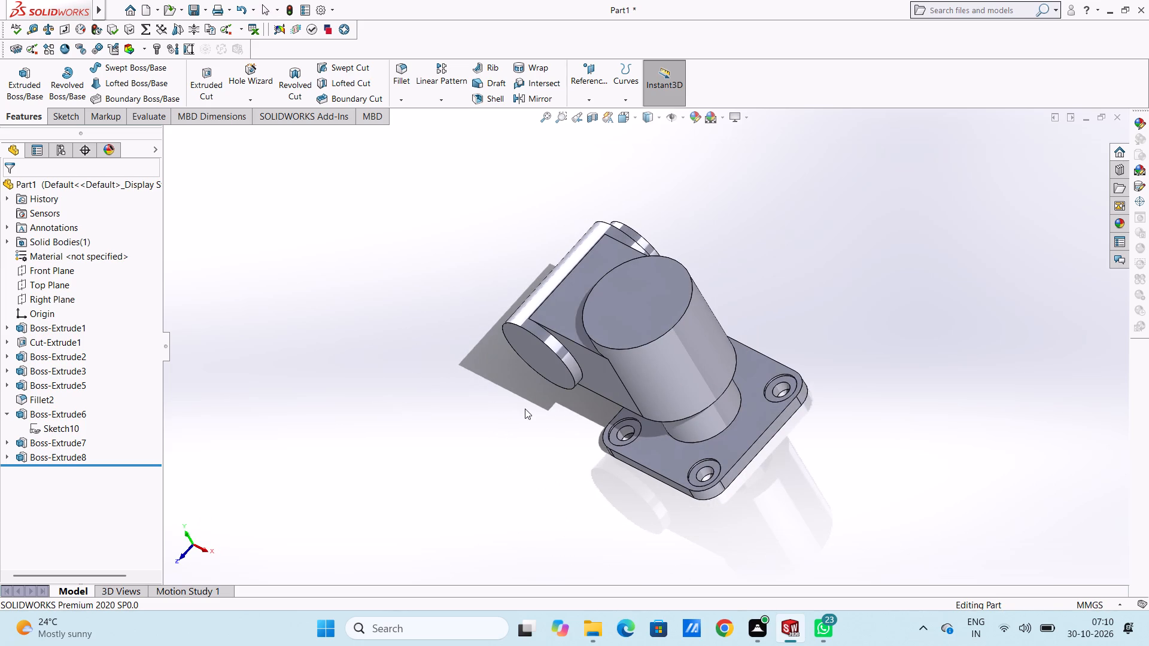
key("ctrl+7")
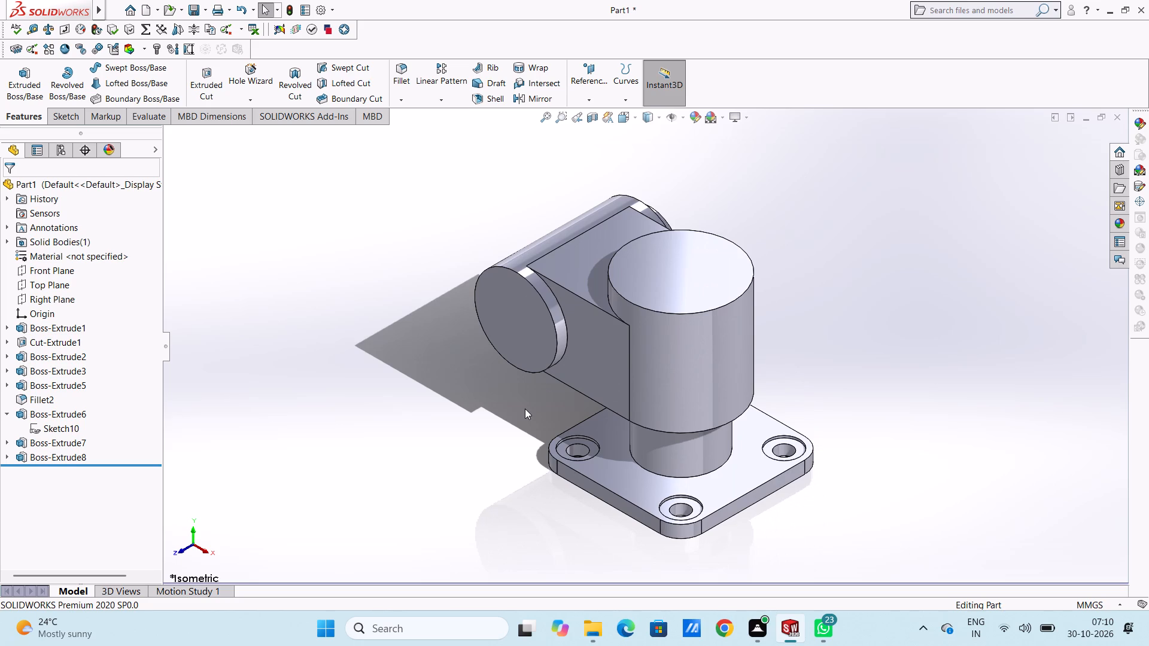
middle_click_drag(481, 391, 513, 352)
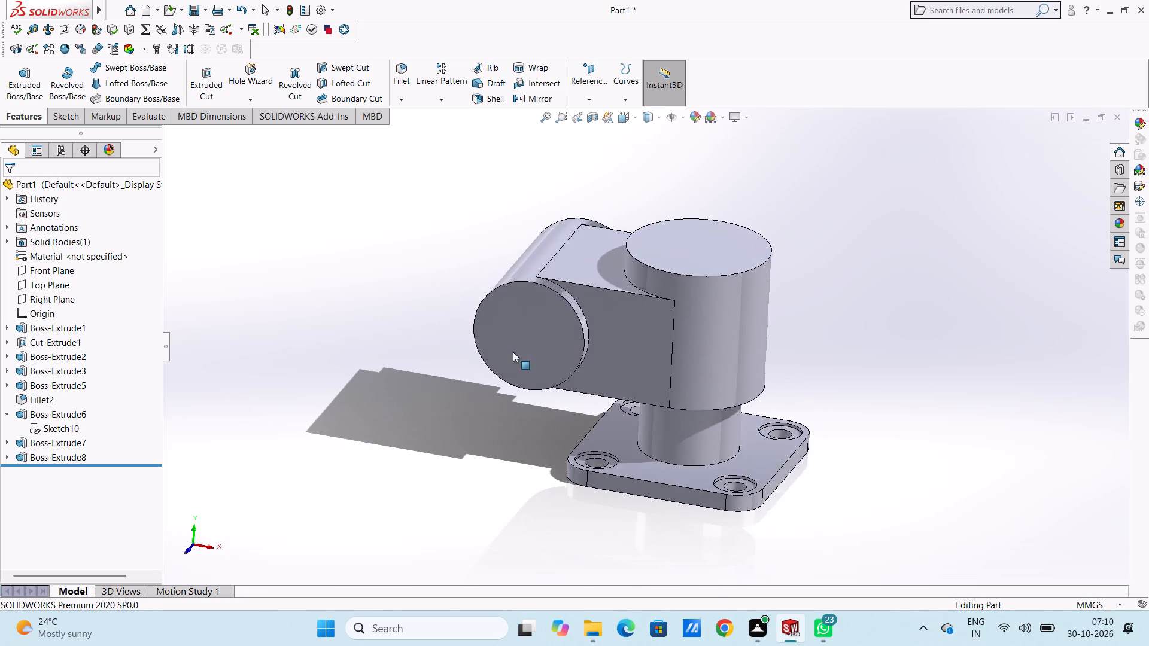
middle_click_drag(513, 352, 514, 349)
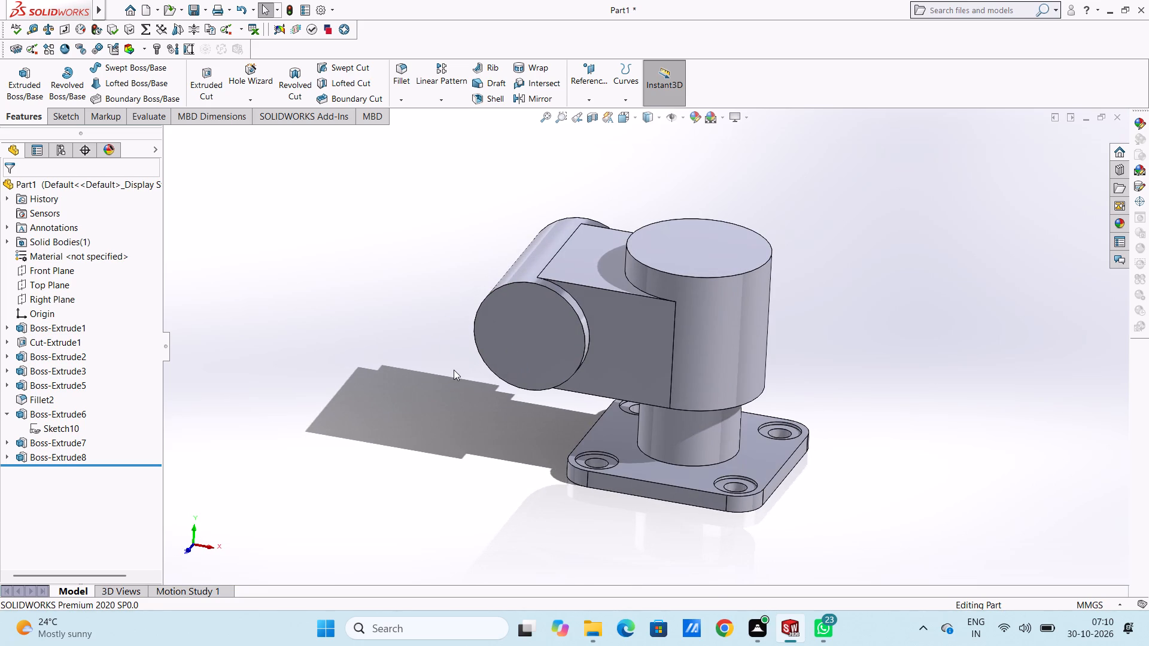
key("ctrl+1")
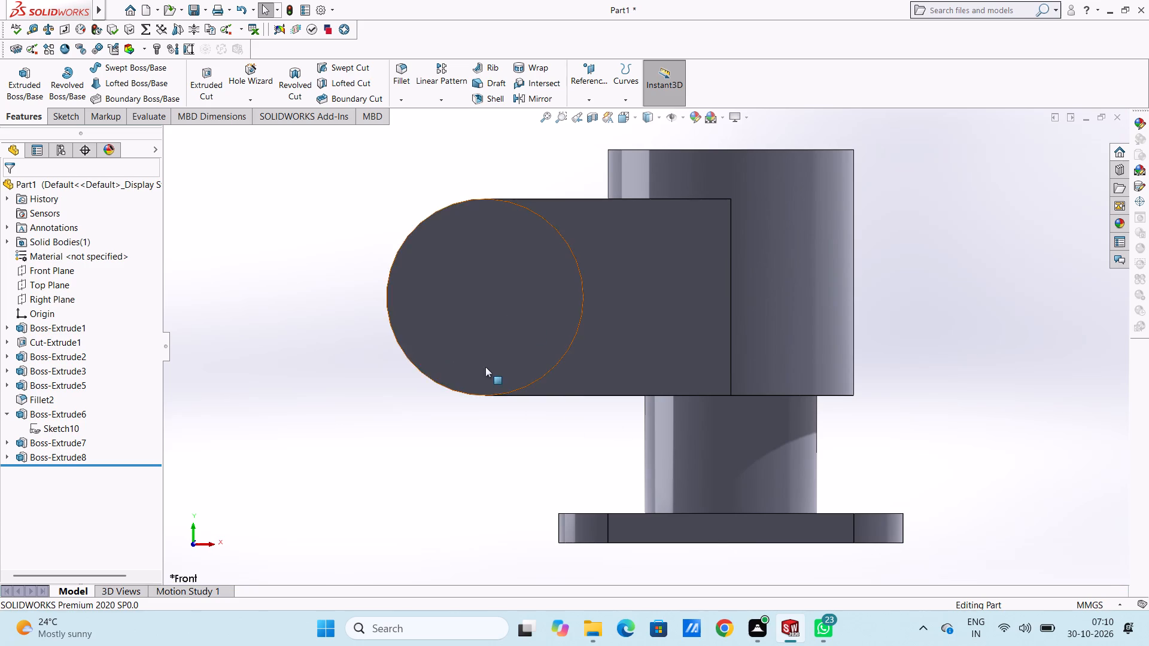
scroll(485, 364, "up", 2)
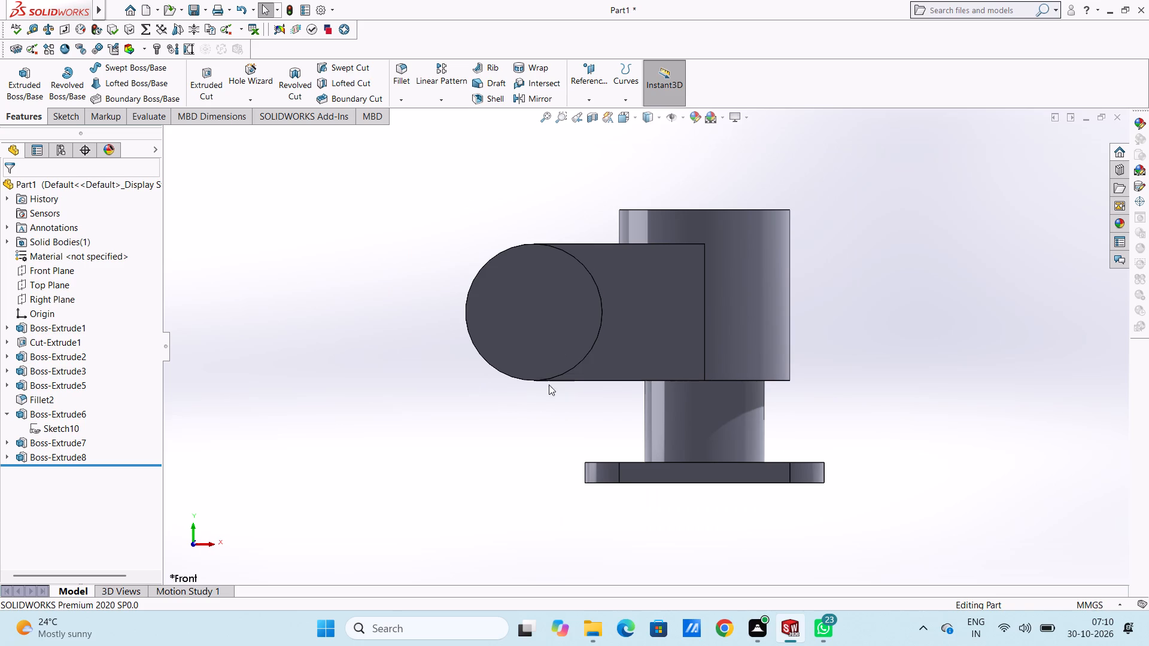
left_click(551, 327)
left_click(604, 292)
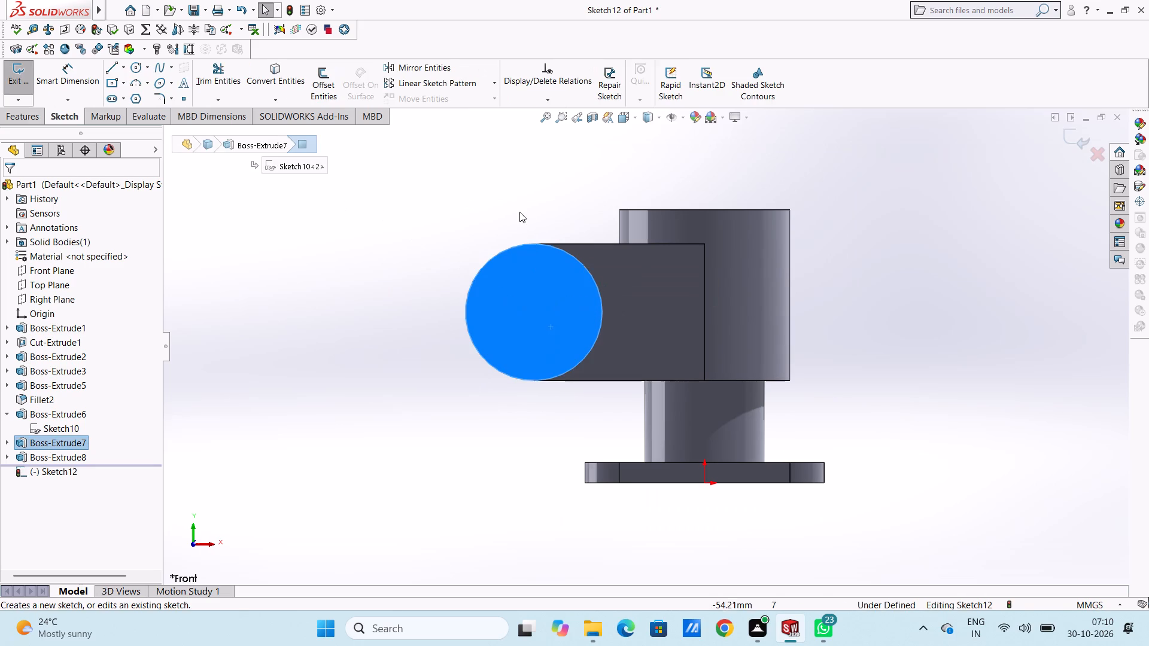
left_click(519, 212)
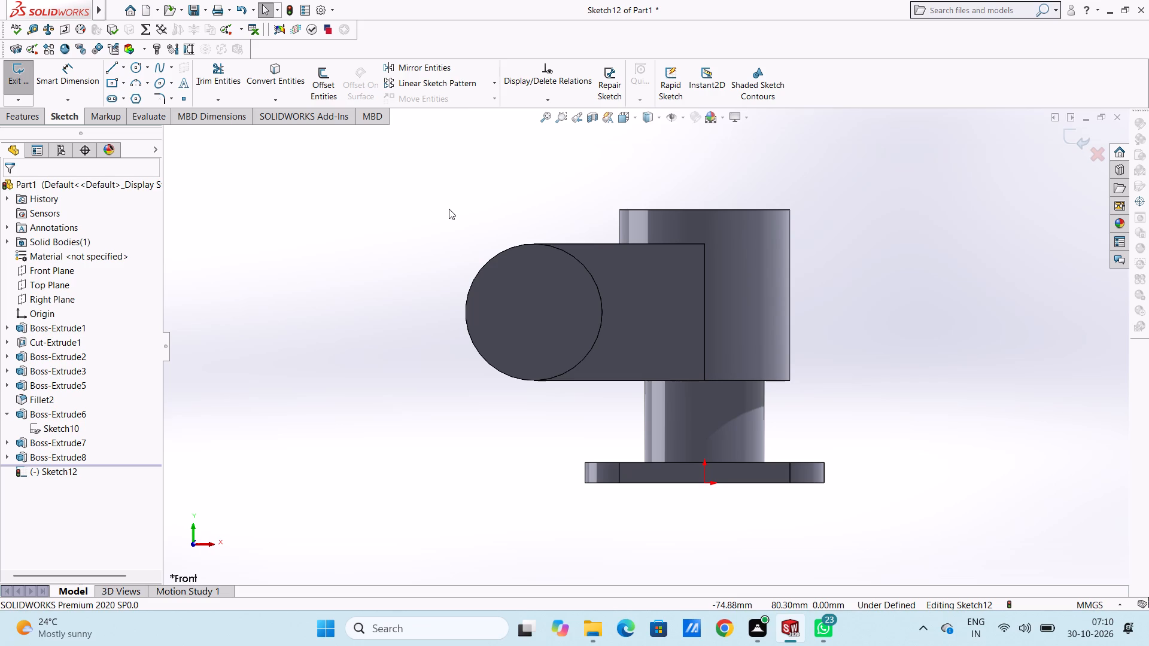
left_click(133, 68)
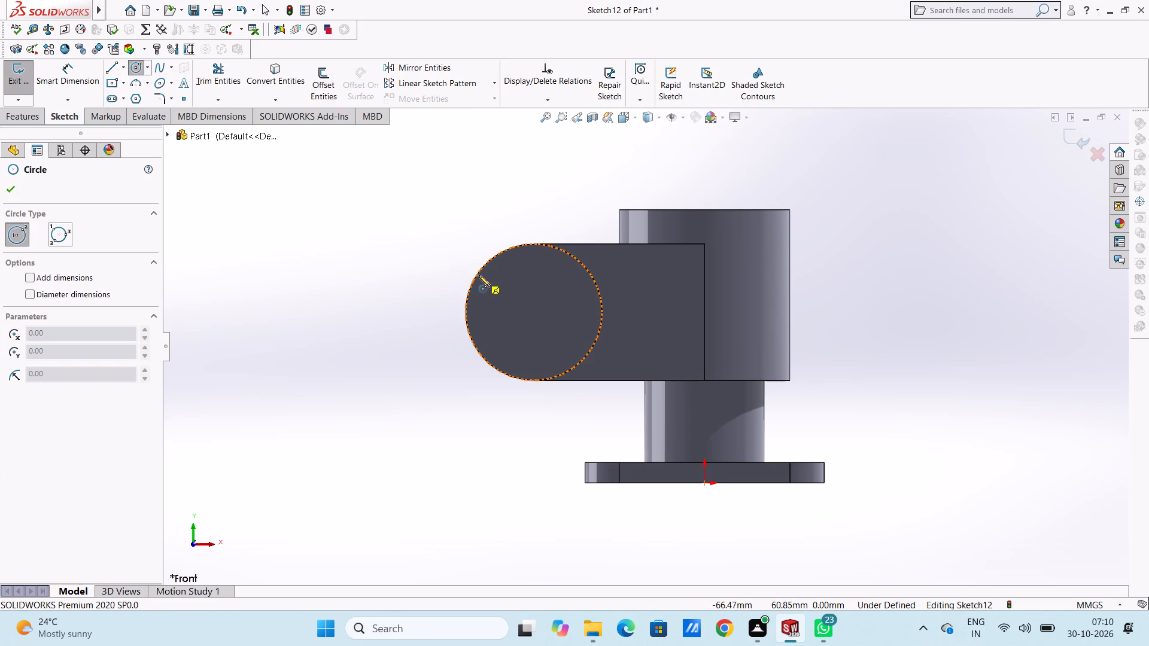
left_click(535, 313)
left_click(519, 212)
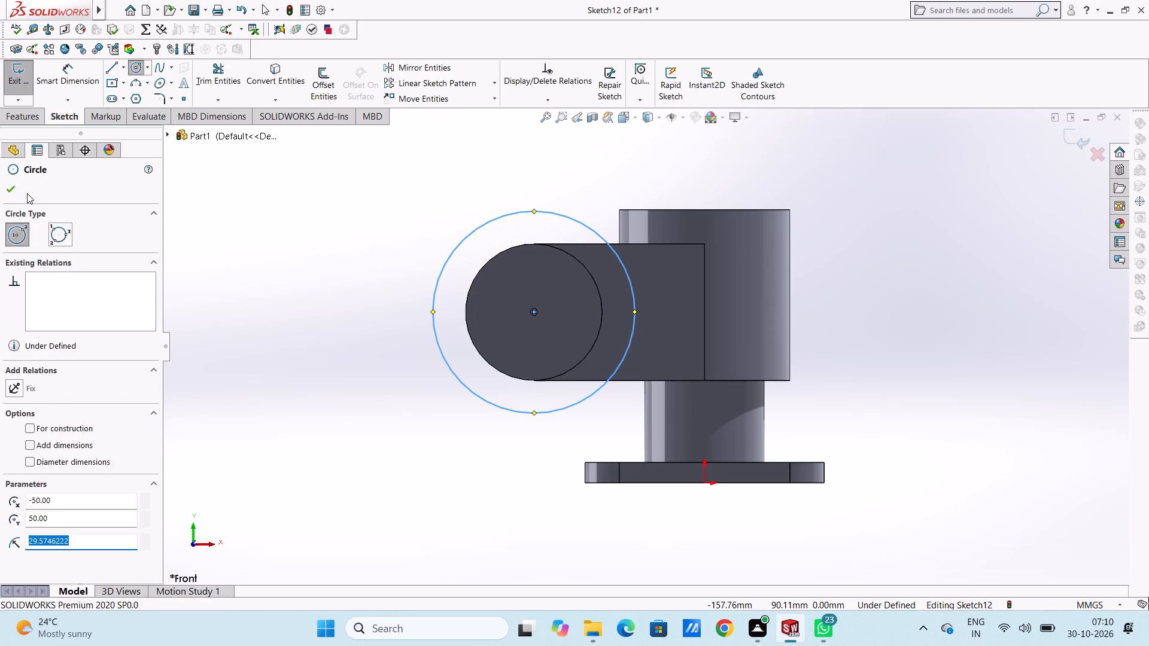
Dimension the large concentric circle's diameter at 50 mm and place the dimension well clear of the arm.
left_click(19, 187)
left_click(301, 260)
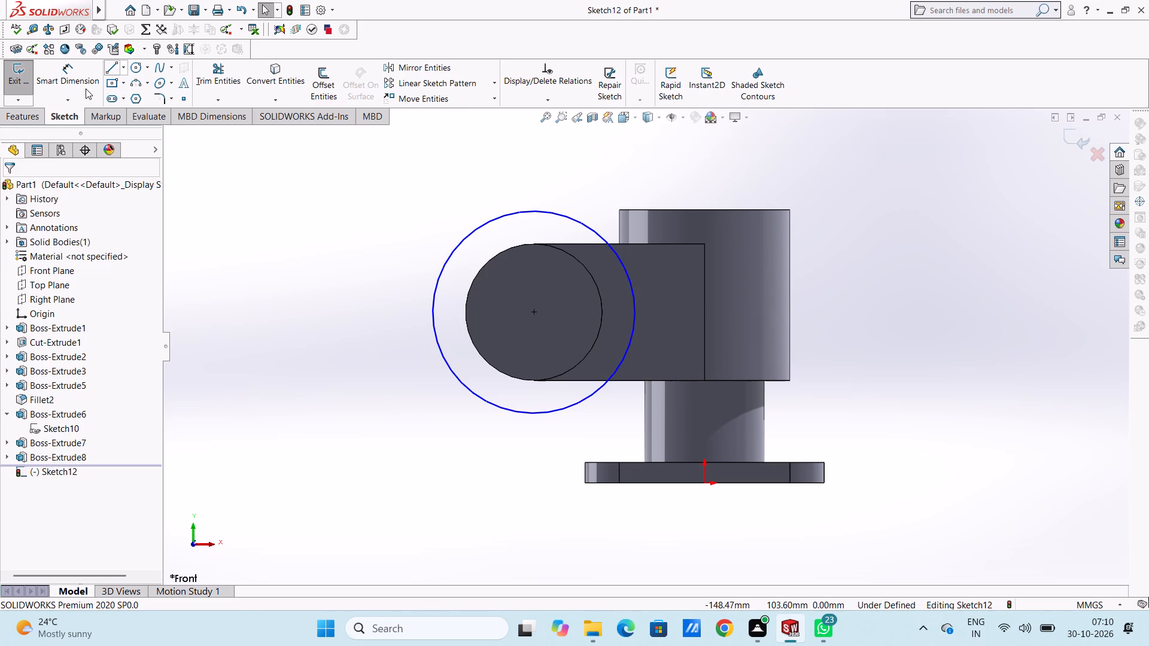
left_click(80, 80)
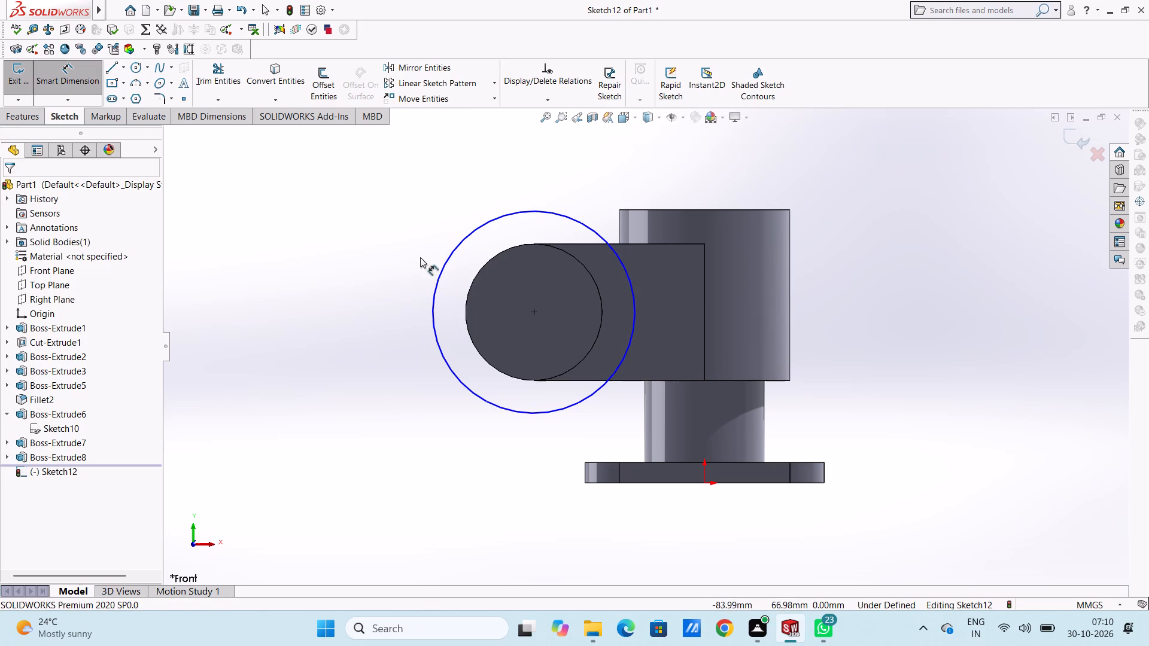
left_click(440, 279)
left_click(389, 172)
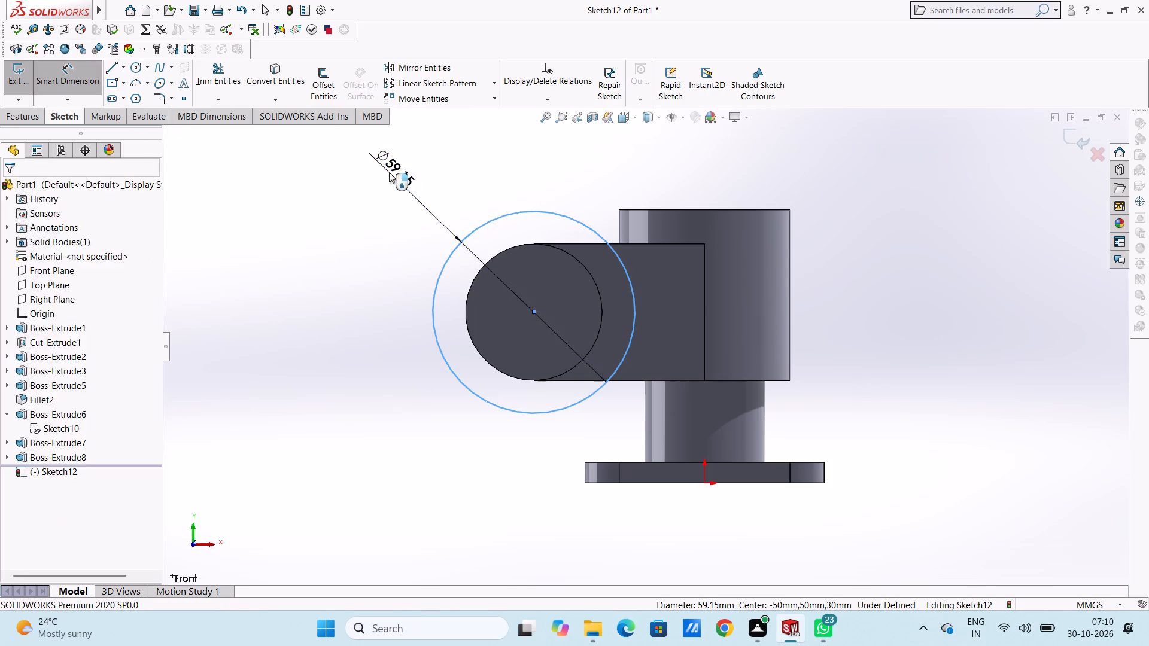
type("50")
key("Return")
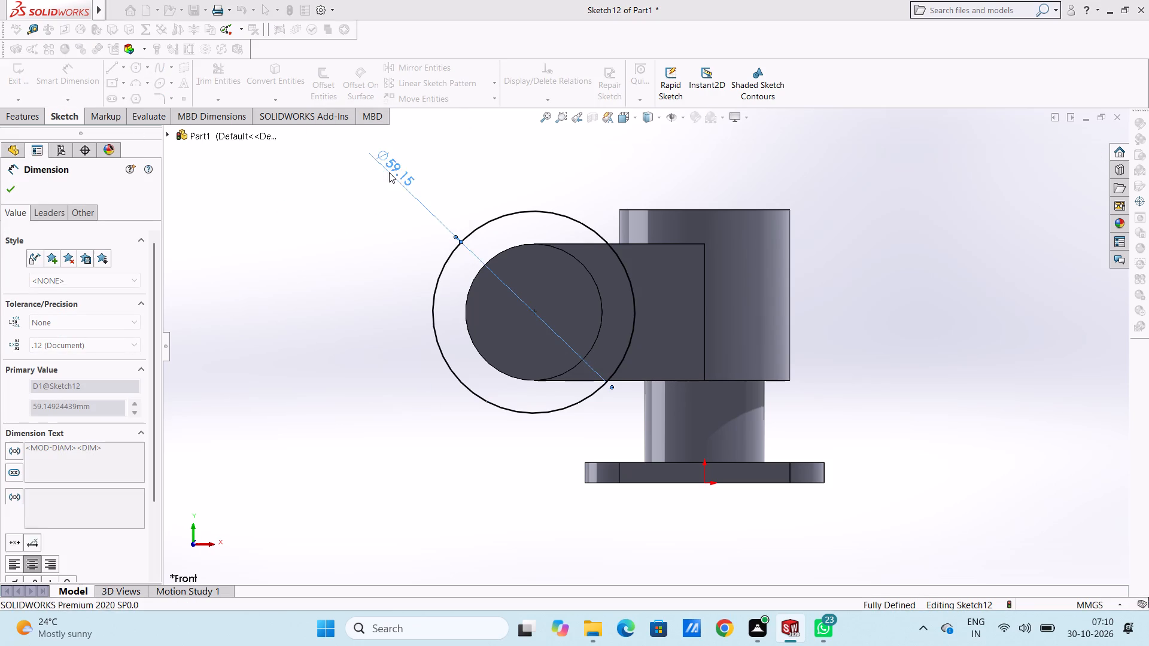
left_click(351, 214)
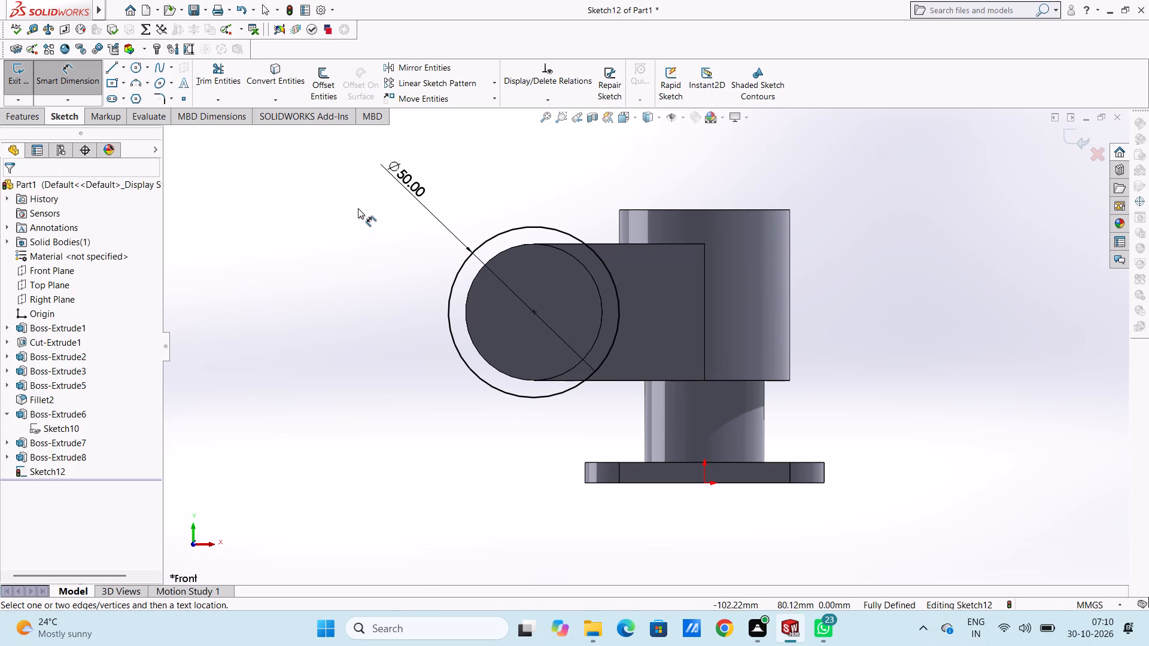
scroll(359, 206, "up", 3)
left_click_drag(506, 246, 470, 200)
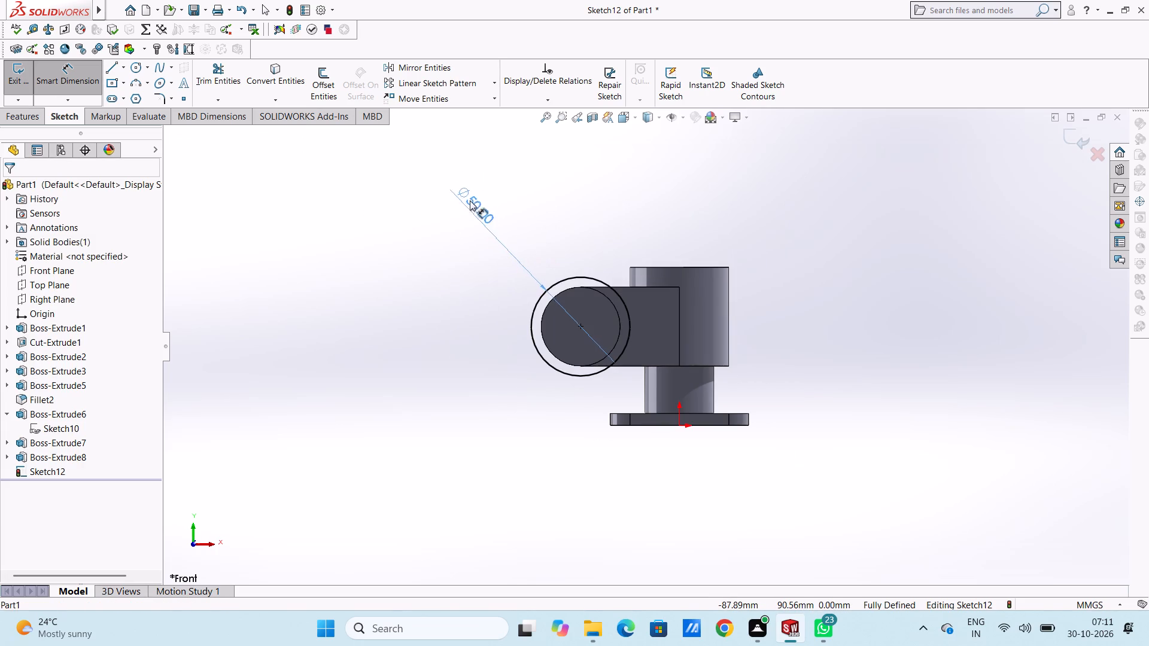
left_click_drag(470, 200, 449, 164)
left_click(420, 274)
Sketch a line about 54.3 mm long from the 50 mm circle's centre, sloping up at 45° towards the main cylinder.
scroll(637, 338, "down", 3)
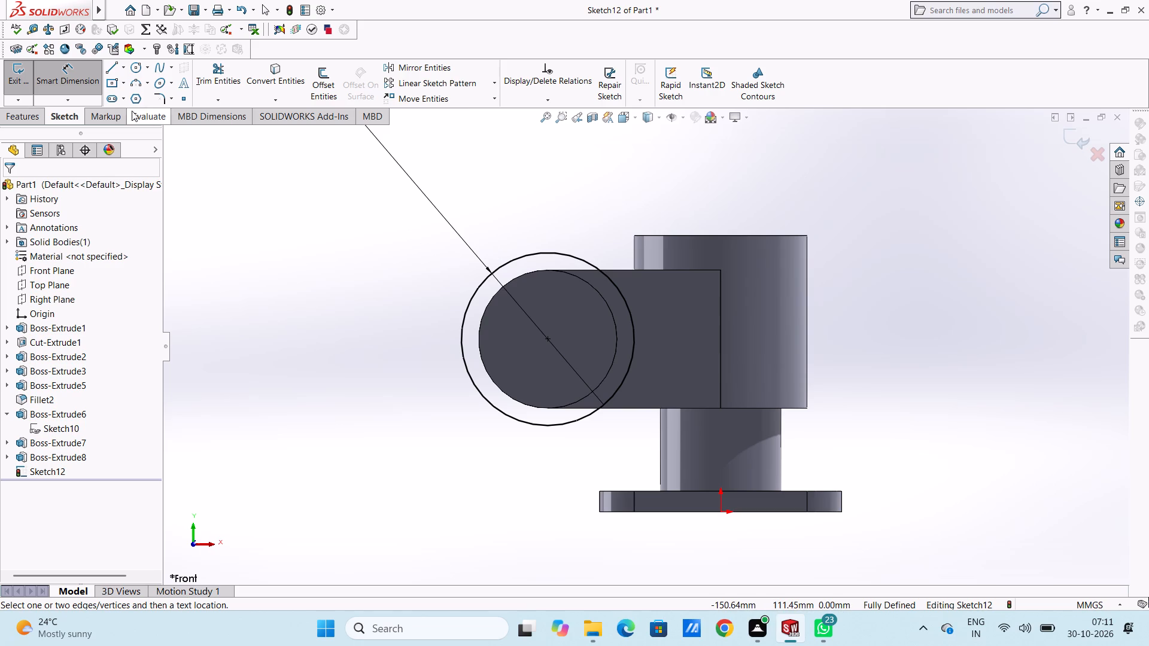
left_click(111, 66)
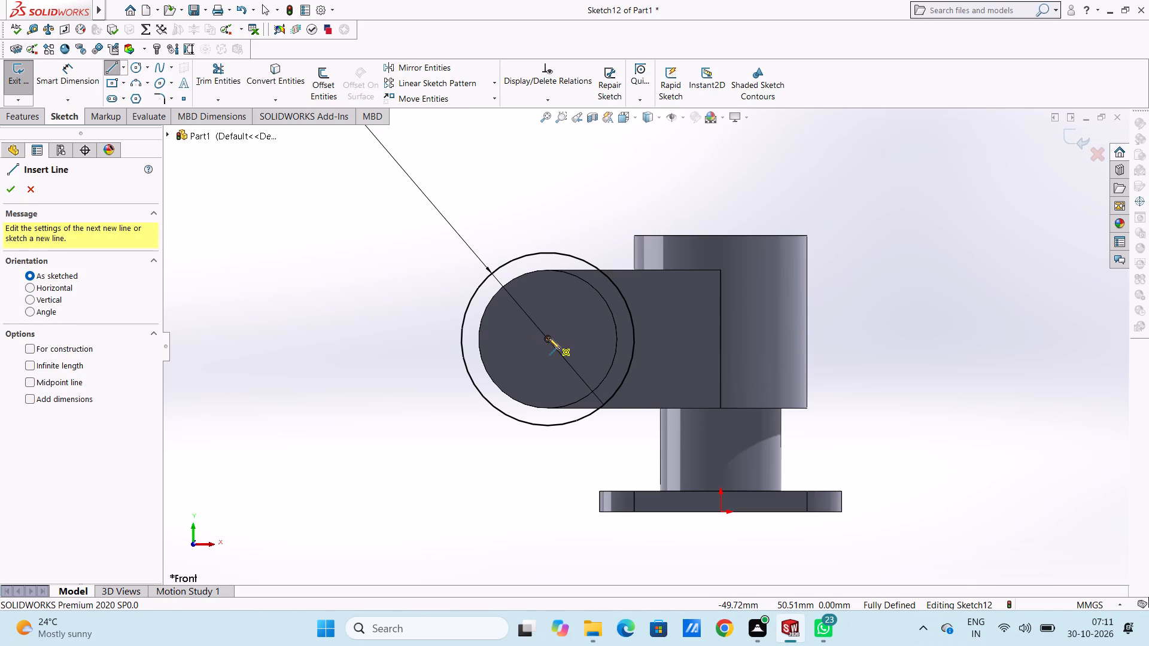
left_click(548, 338)
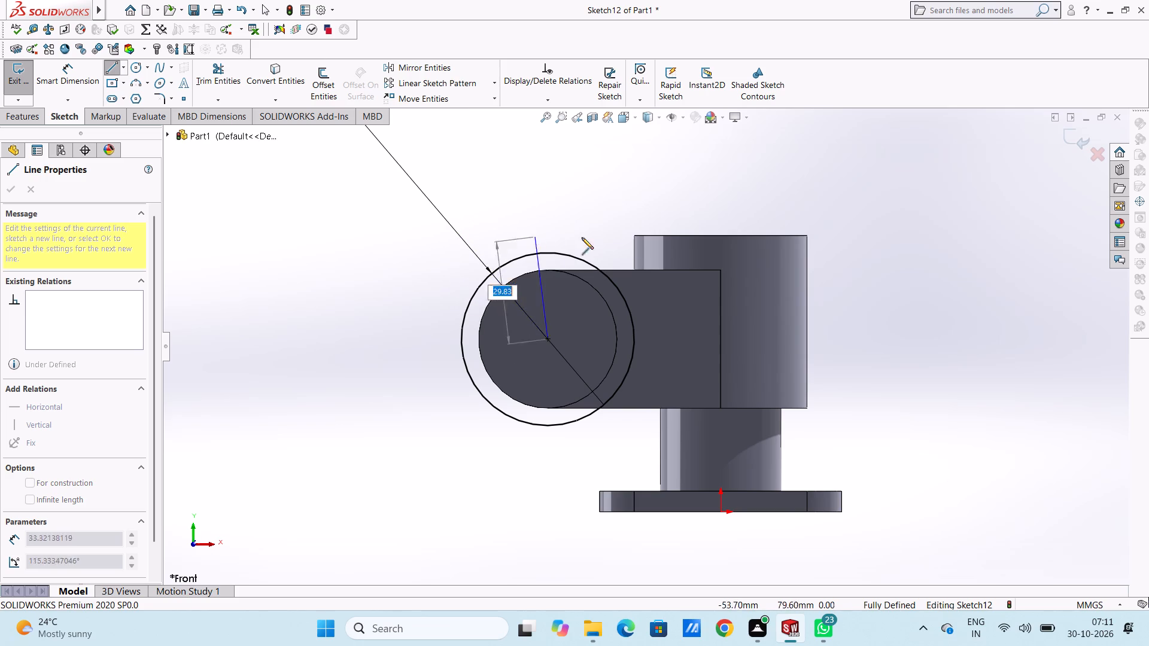
left_click(680, 206)
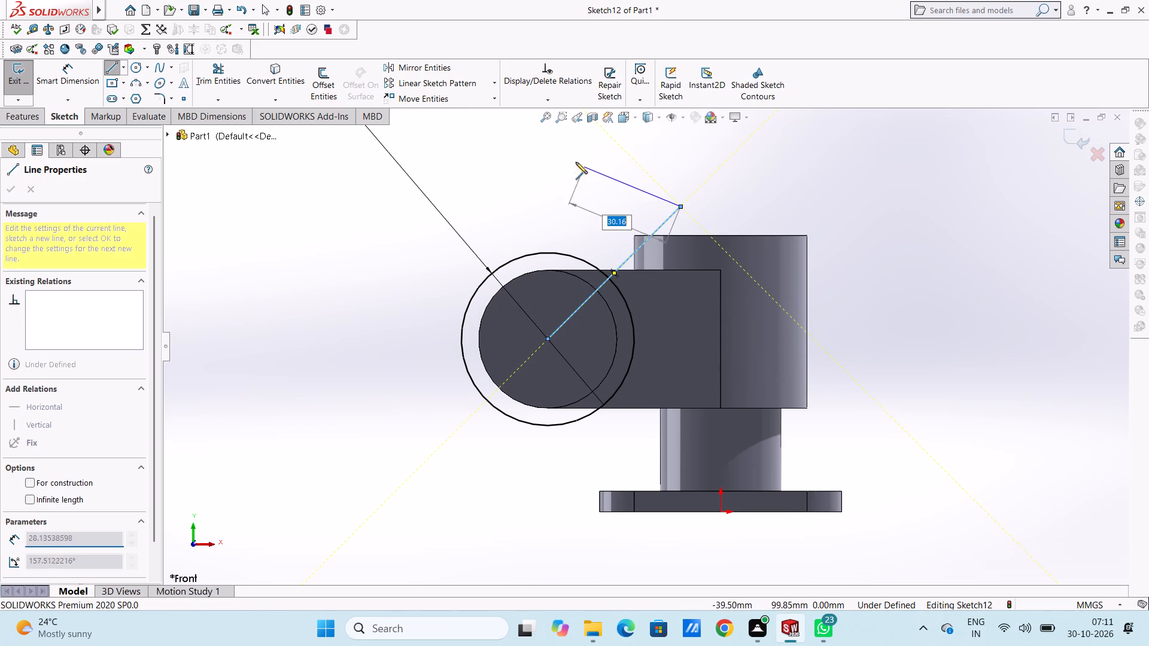
right_click(573, 160)
double_click(580, 167)
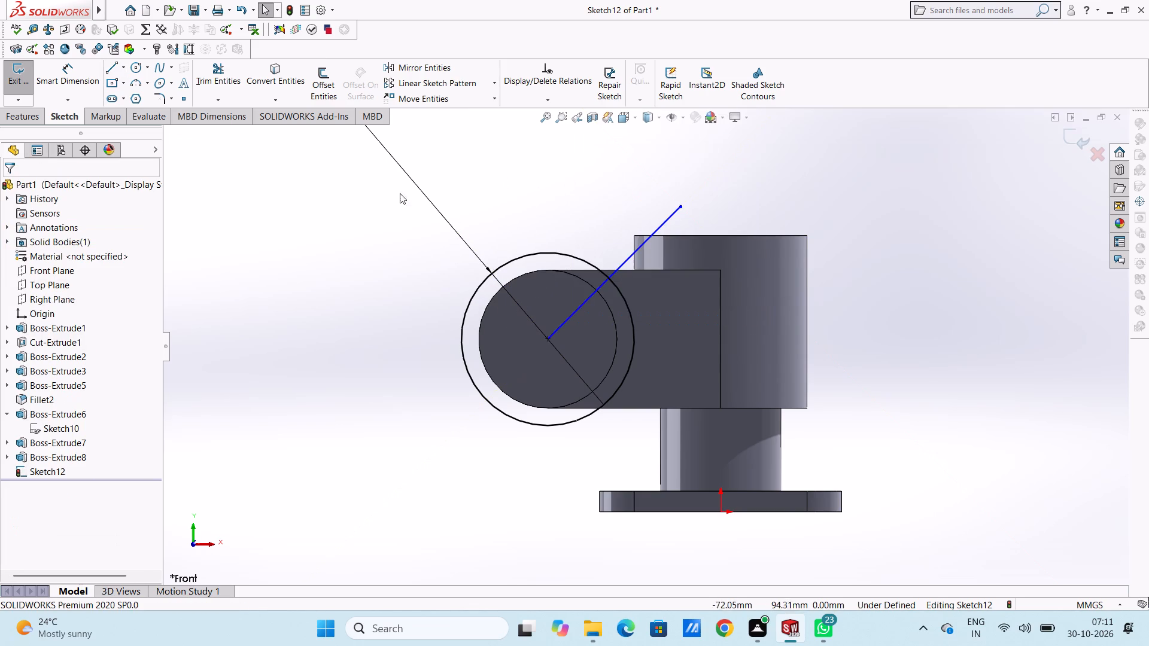
Dimension the sloped line's angle at 45° from the vertical through the circle's centre.
left_click(69, 85)
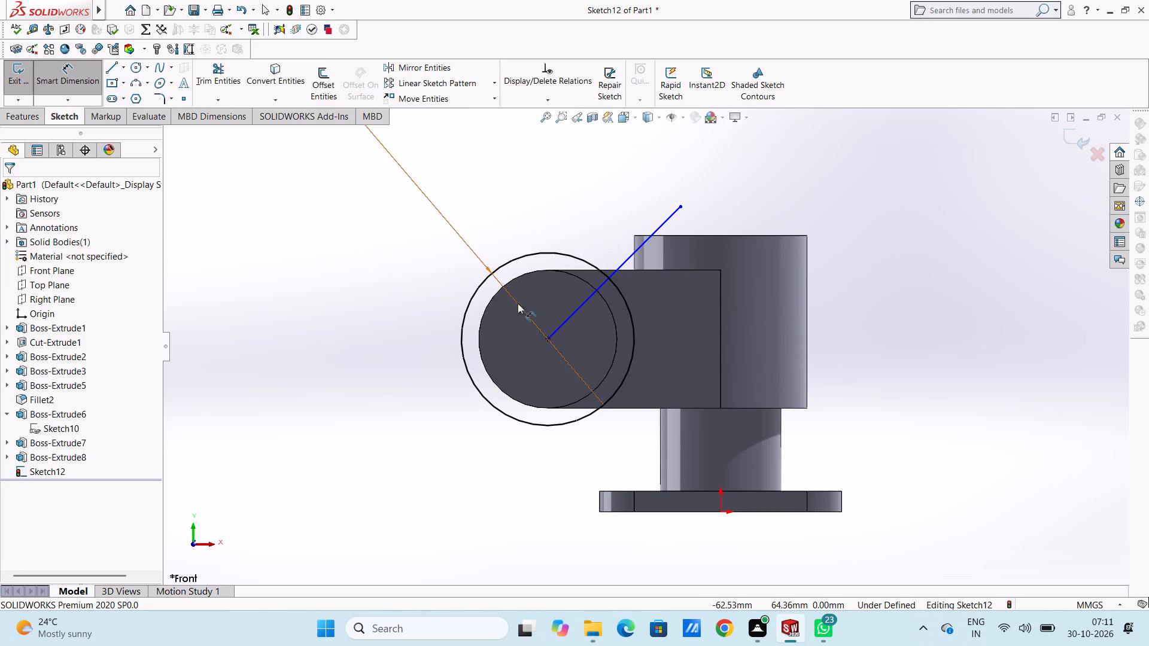
left_click(573, 313)
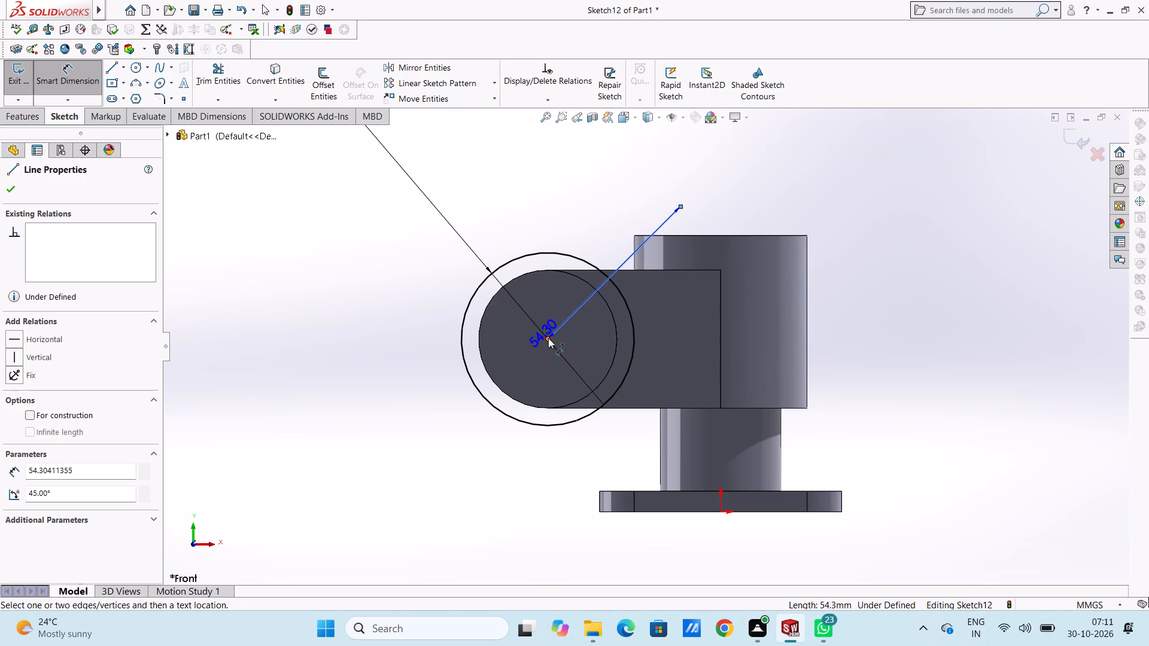
left_click(548, 338)
left_click(543, 307)
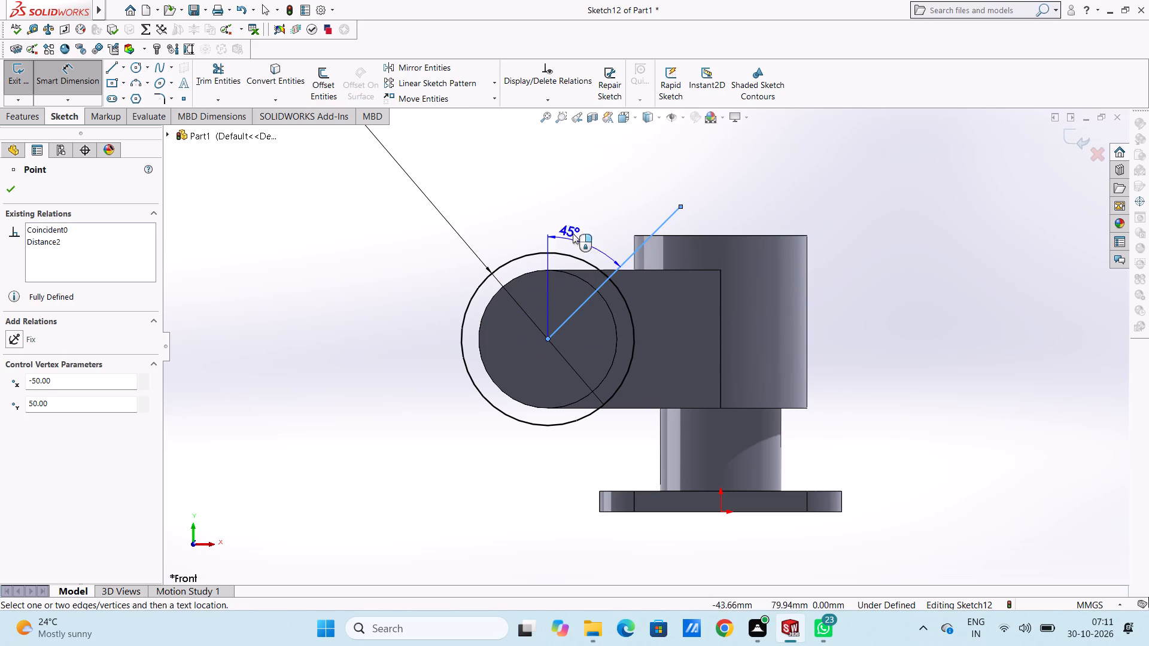
scroll(618, 172, "up", 2)
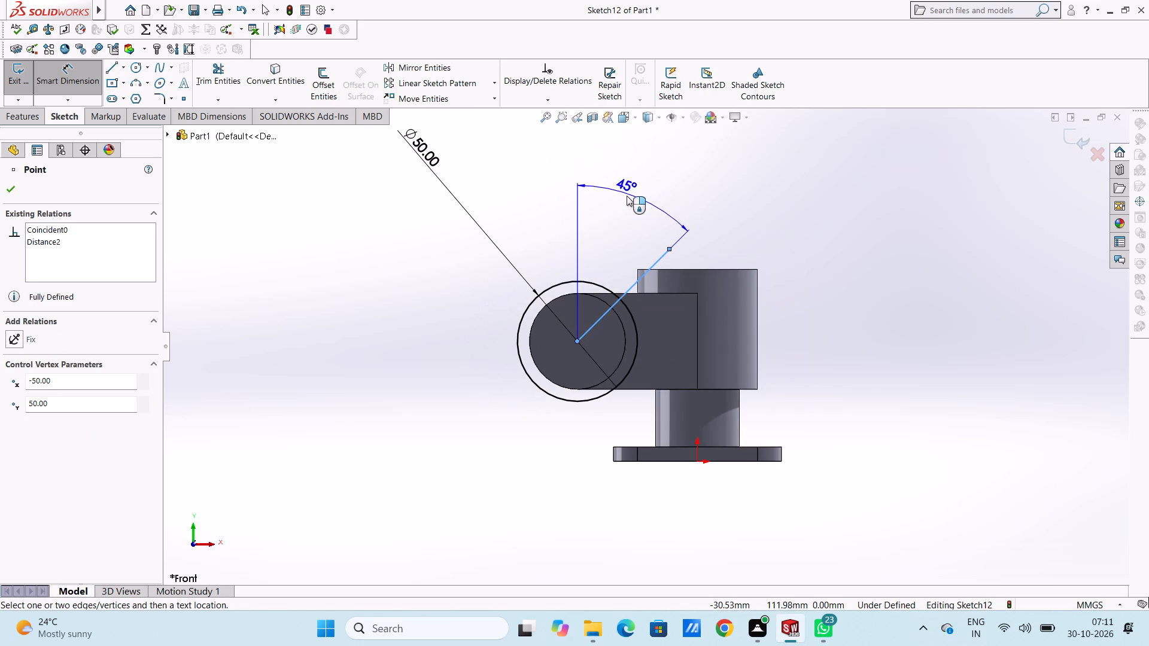
left_click(630, 201)
left_click(576, 185)
left_click(569, 187)
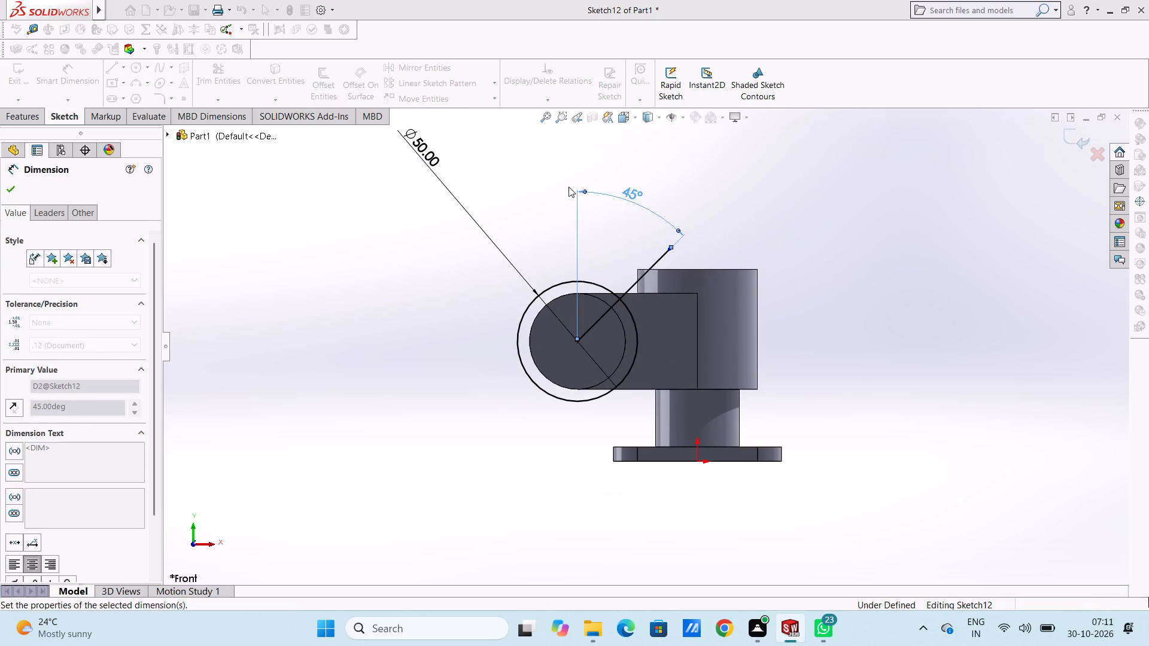
Sketch two concentric circles of about 4.1 mm and 2.3 mm radius where the sloped line crosses the 50 mm circle.
scroll(598, 312, "down", 5)
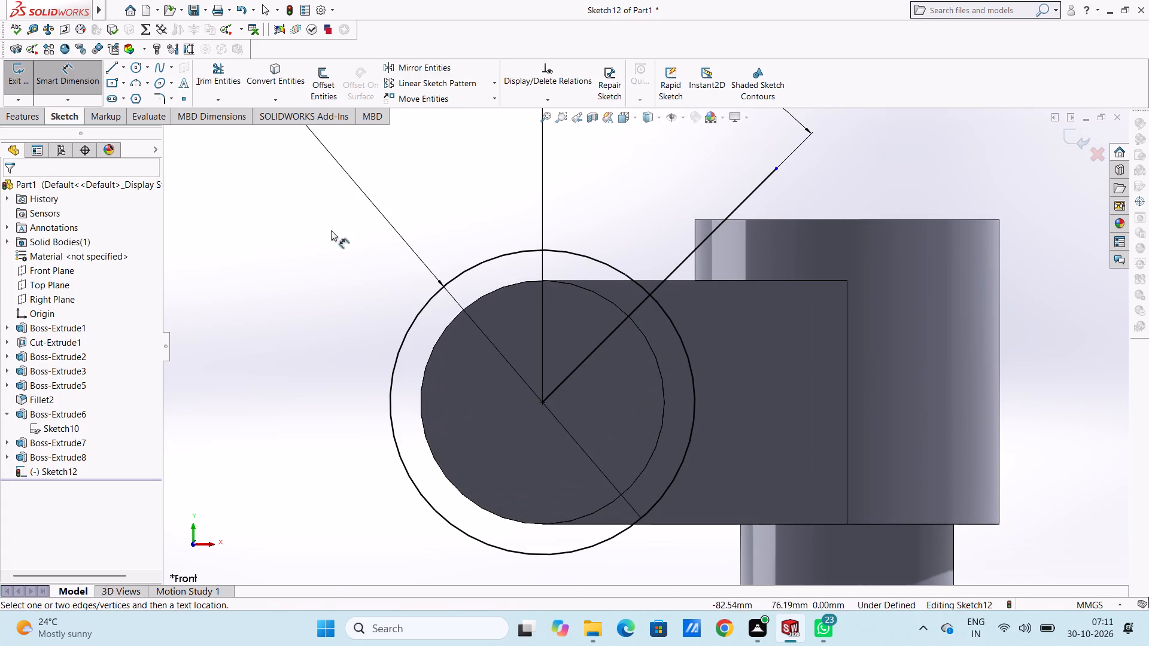
left_click(133, 65)
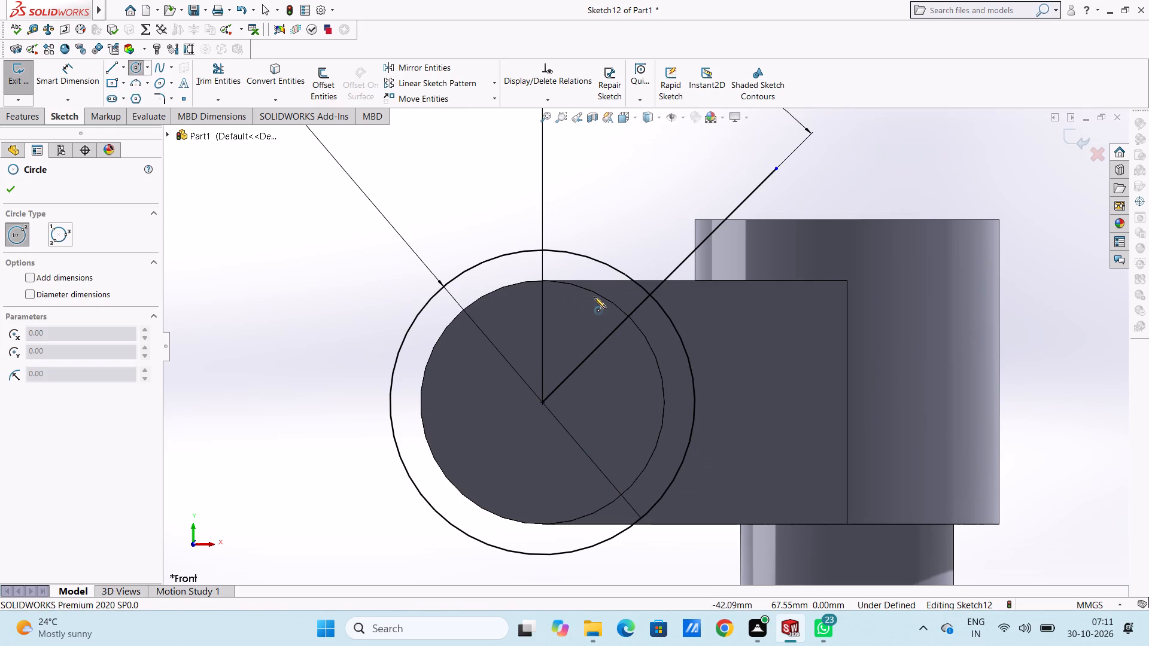
scroll(595, 297, "down", 2)
scroll(642, 309, "down", 3)
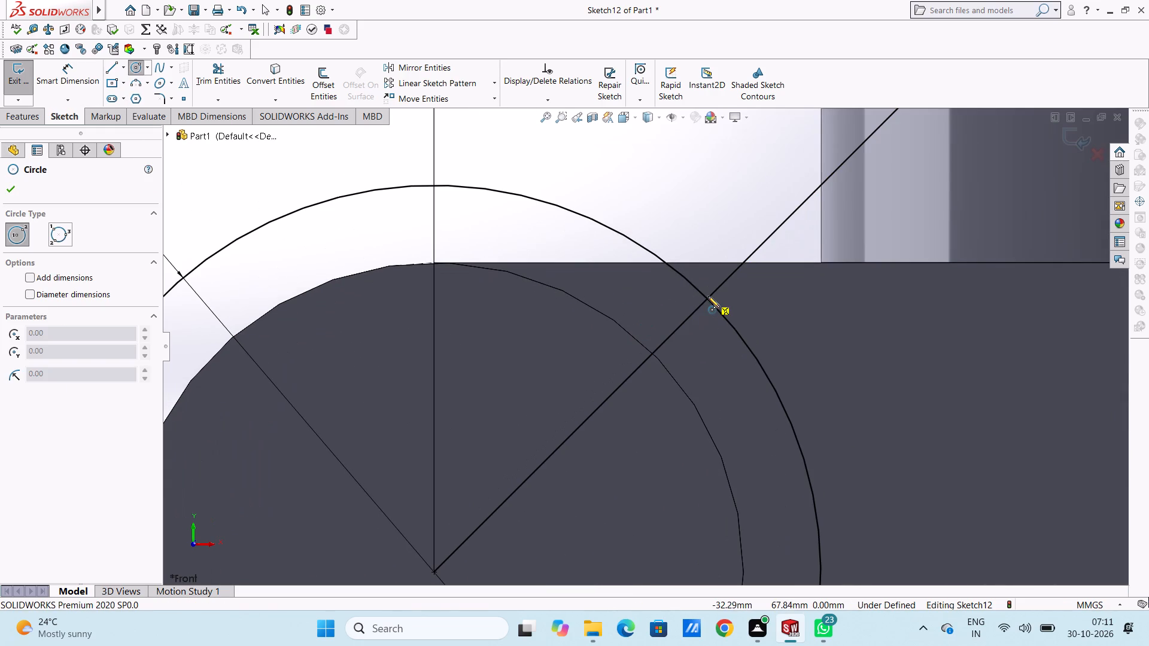
left_click(707, 300)
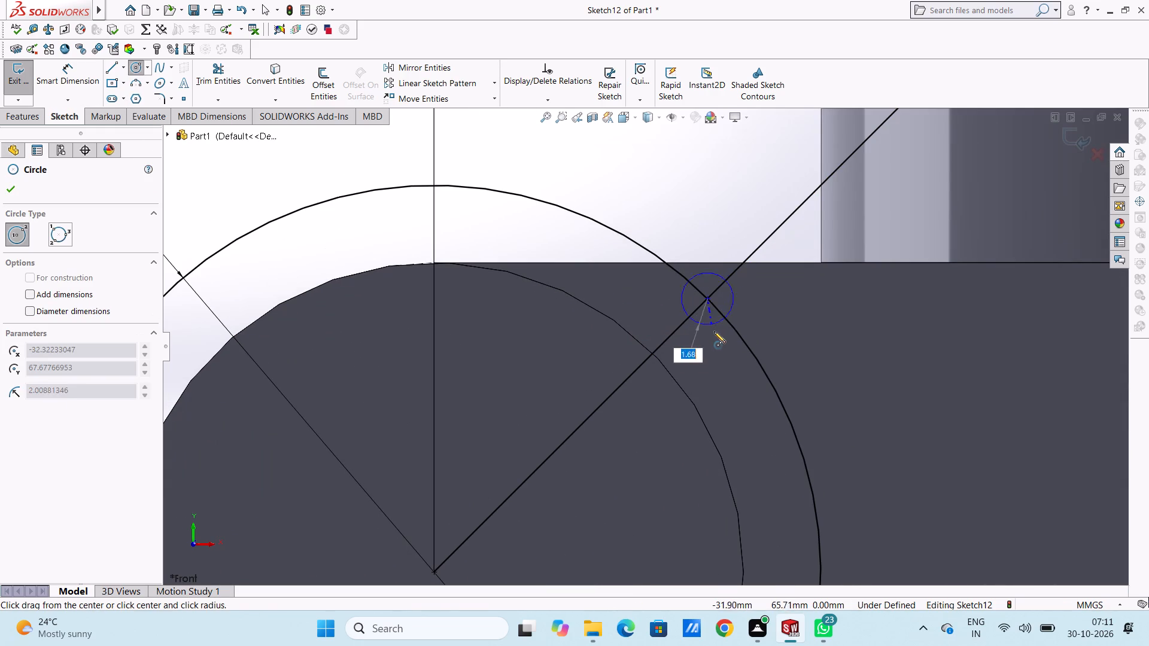
left_click(728, 358)
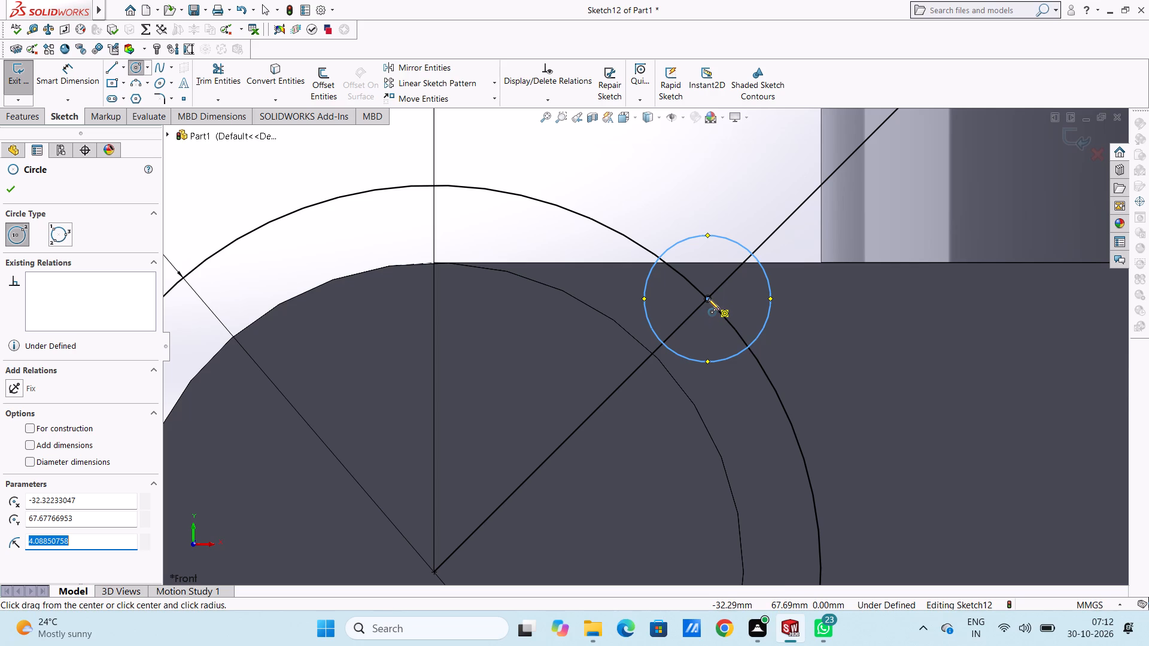
left_click(708, 298)
left_click(718, 332)
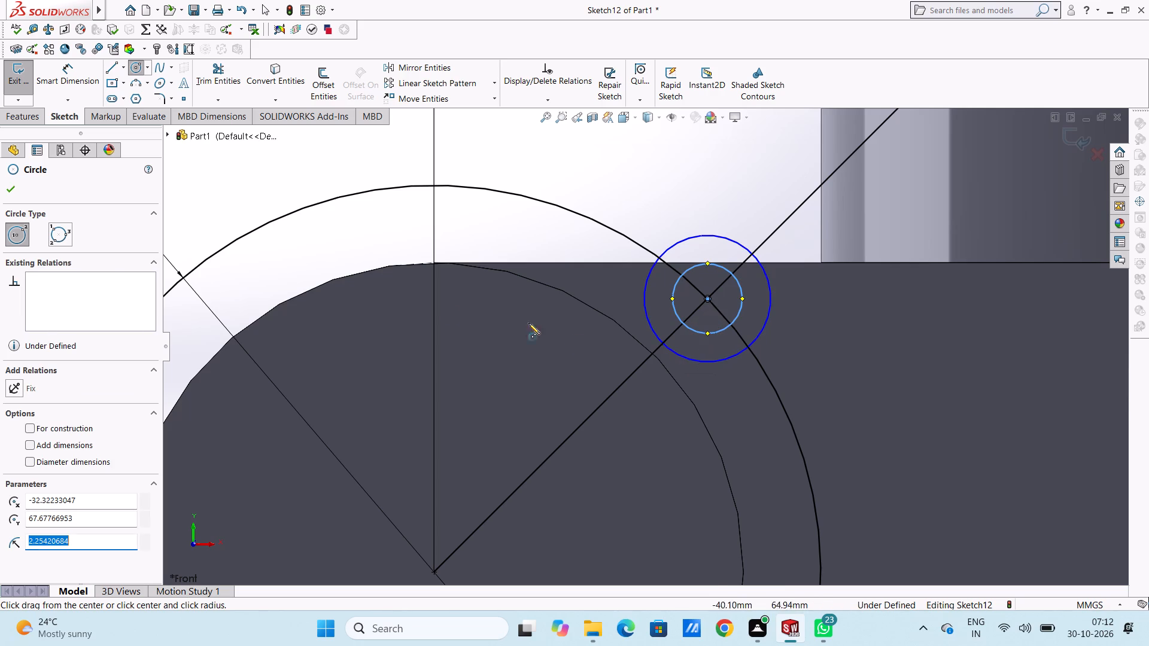
left_click(12, 189)
left_click(283, 192)
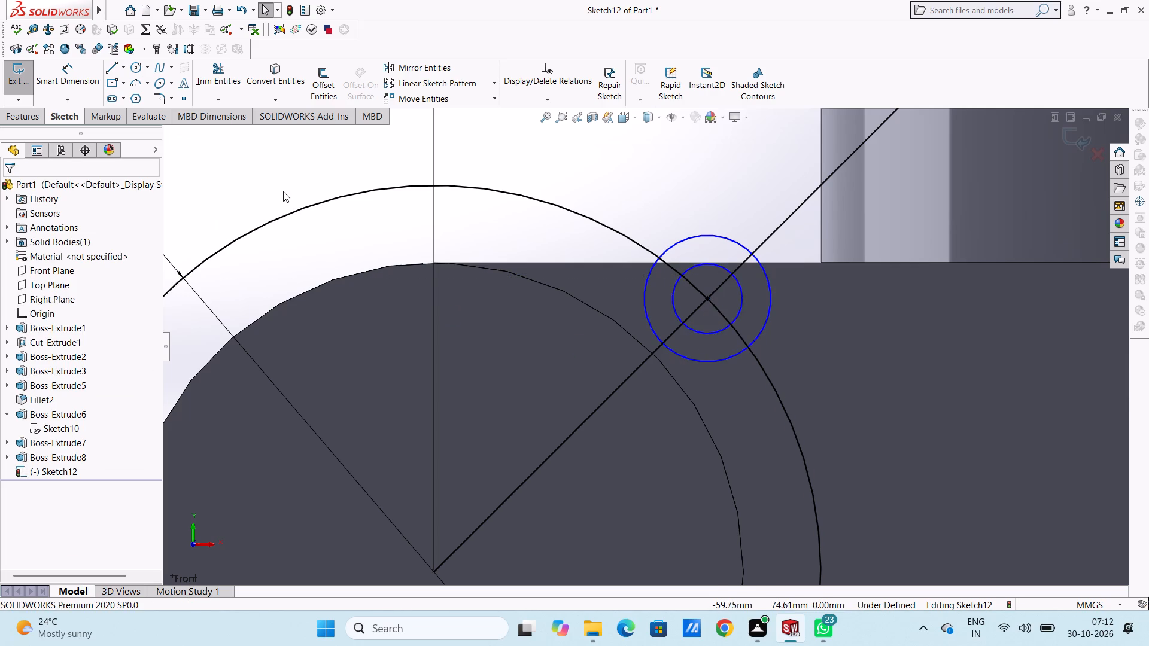
Dimension the outer of the two small concentric circles at 16 mm diameter.
scroll(289, 195, "up", 5)
left_click(77, 63)
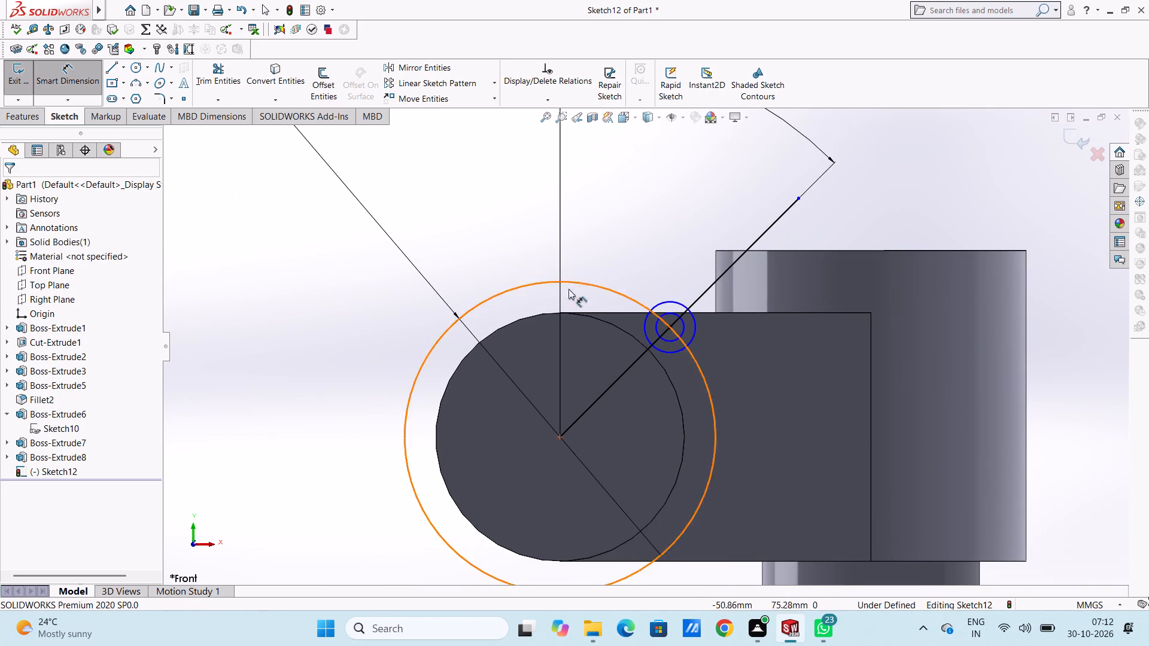
scroll(576, 295, "down", 5)
scroll(832, 304, "up", 4)
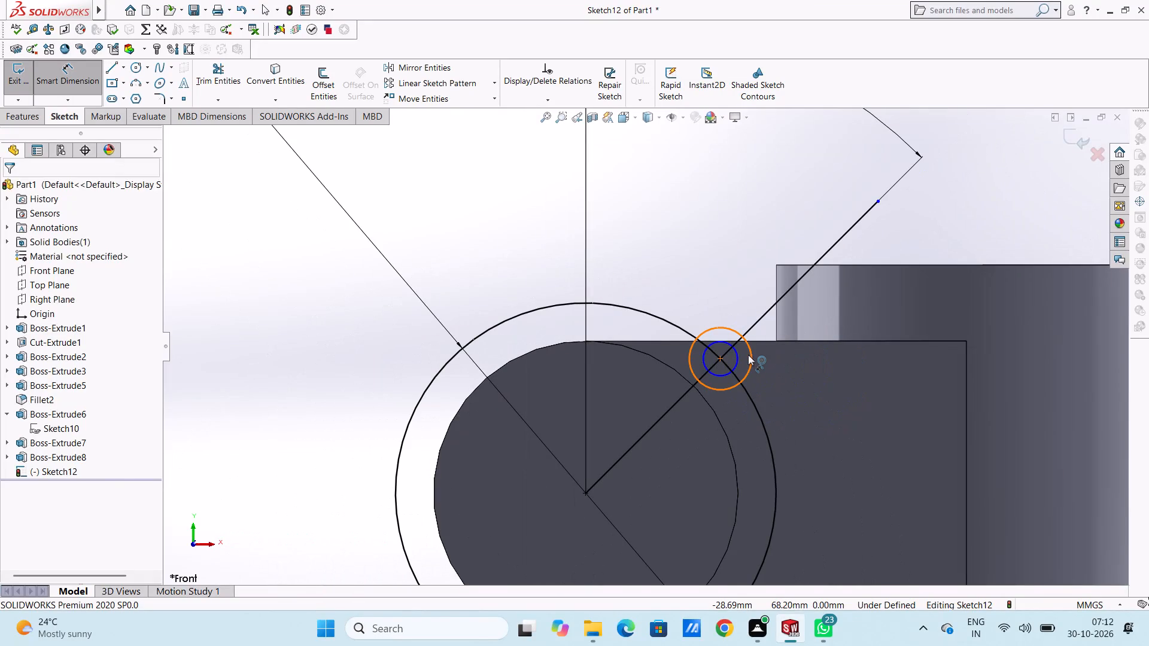
left_click(748, 355)
scroll(998, 416, "up", 4)
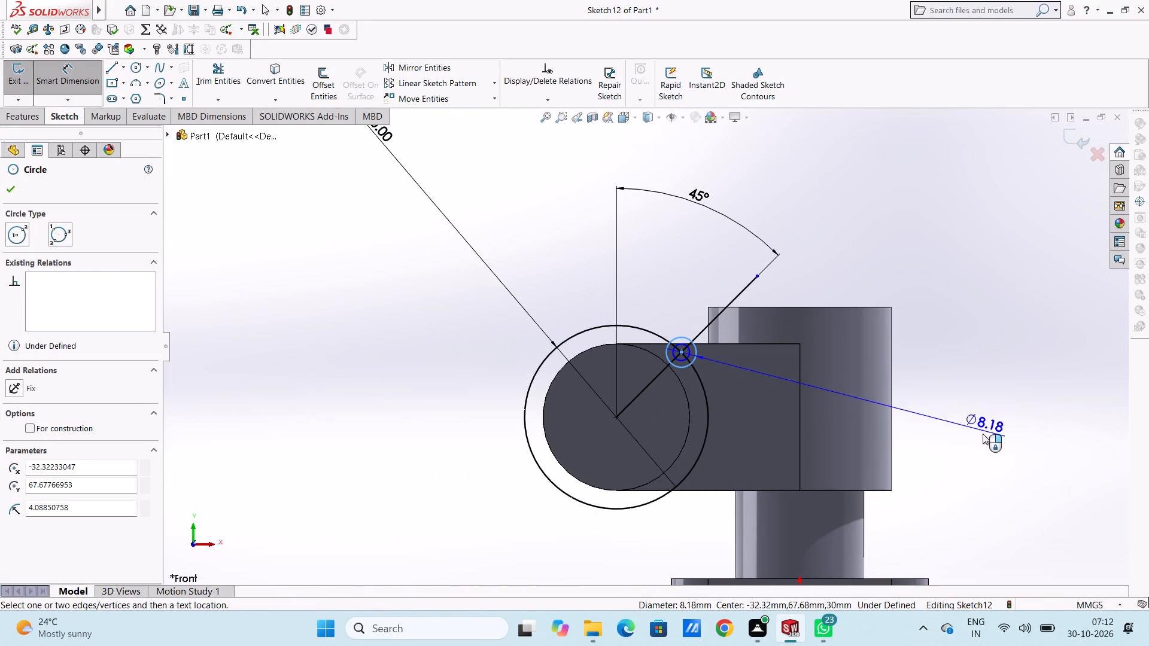
left_click(982, 441)
type("16")
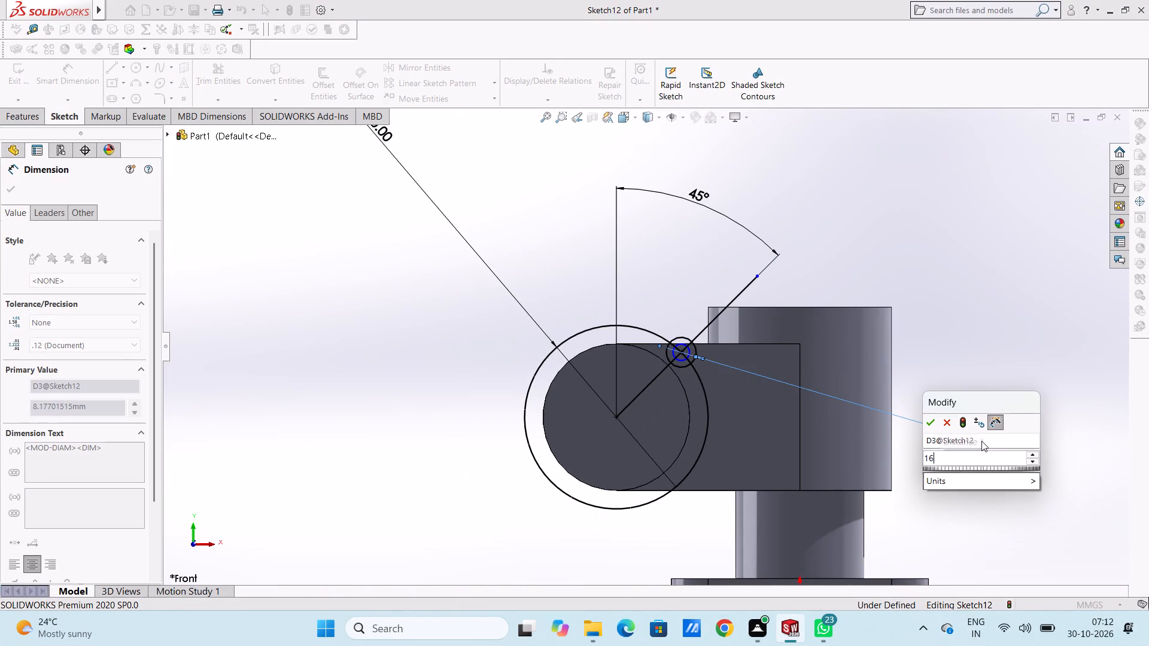
key("Return")
left_click(668, 278)
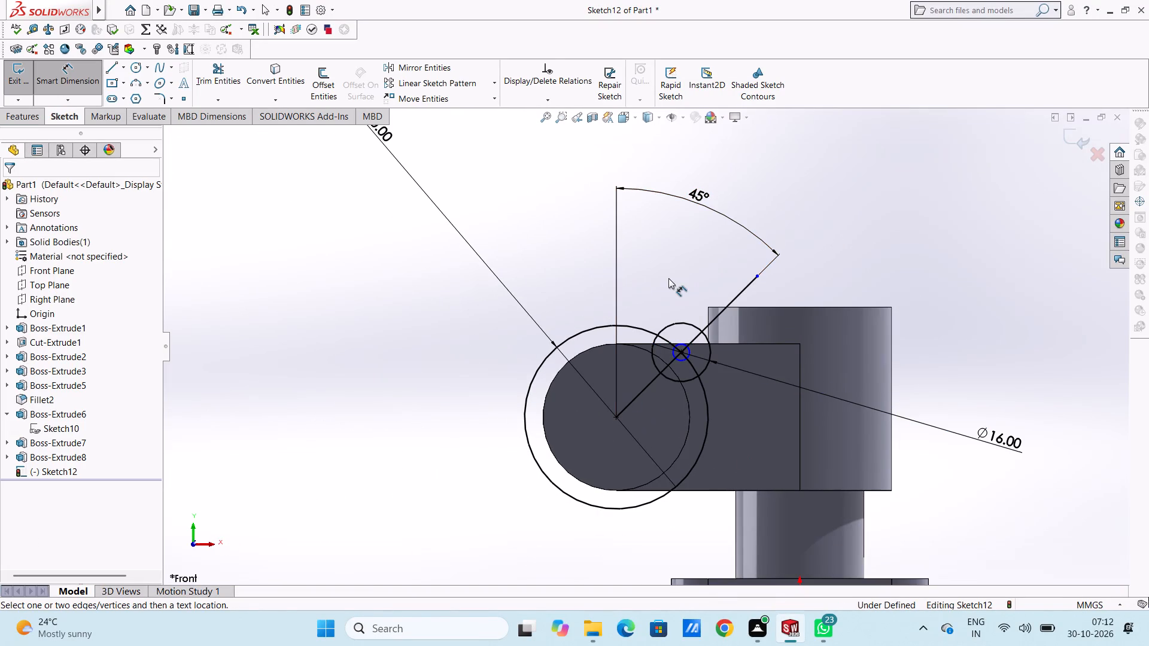
Dimension the inner small circle at 6.8 mm diameter.
scroll(710, 376, "down", 3)
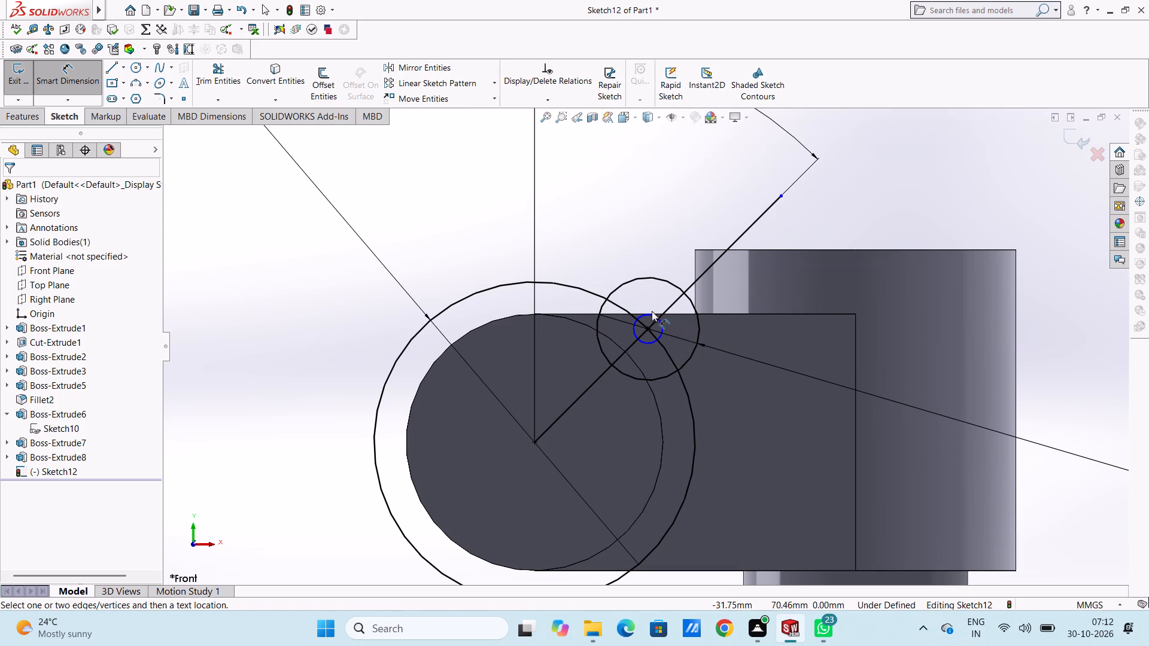
left_click(662, 333)
scroll(738, 383, "up", 4)
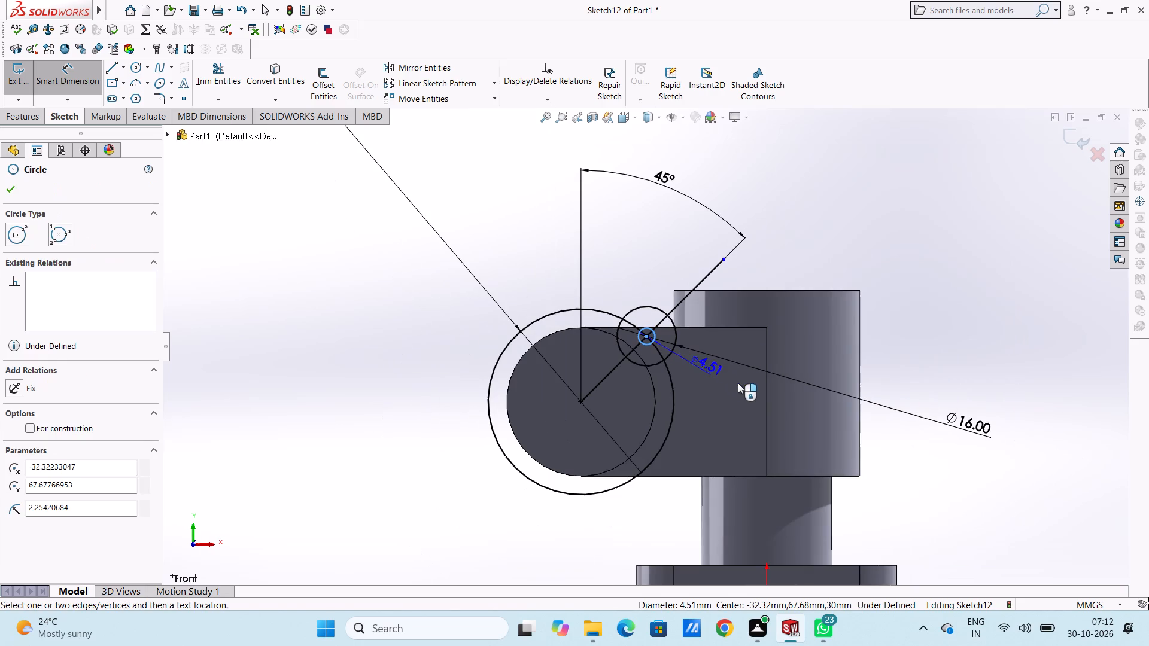
left_click(962, 495)
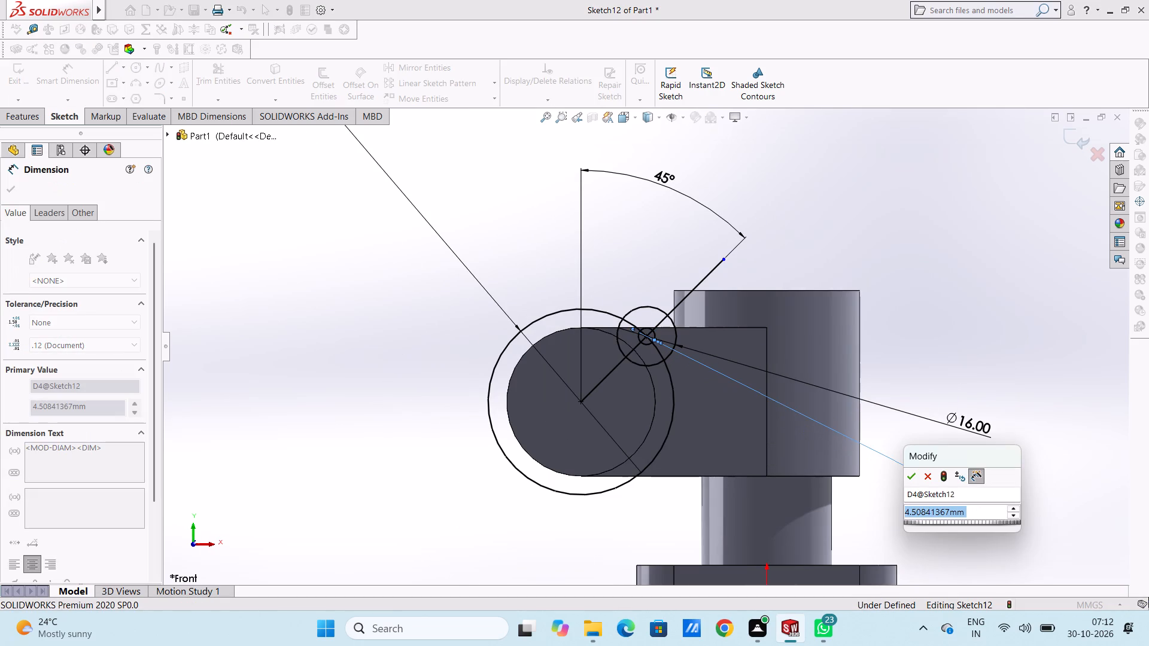
type("6.5")
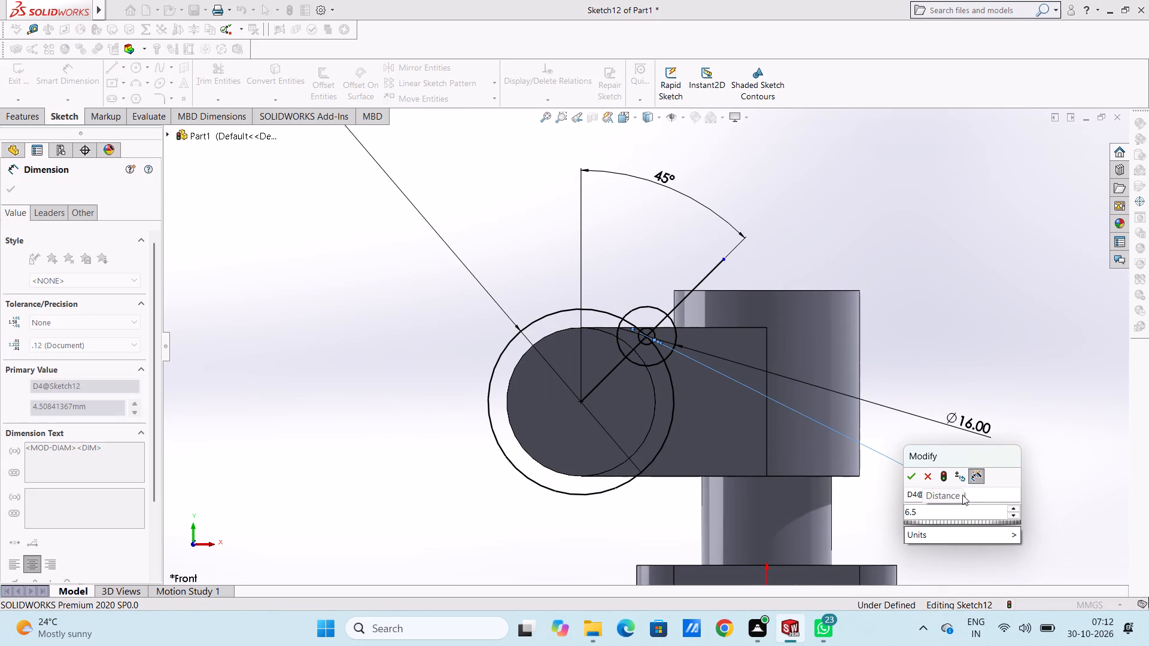
key("BackSpace")
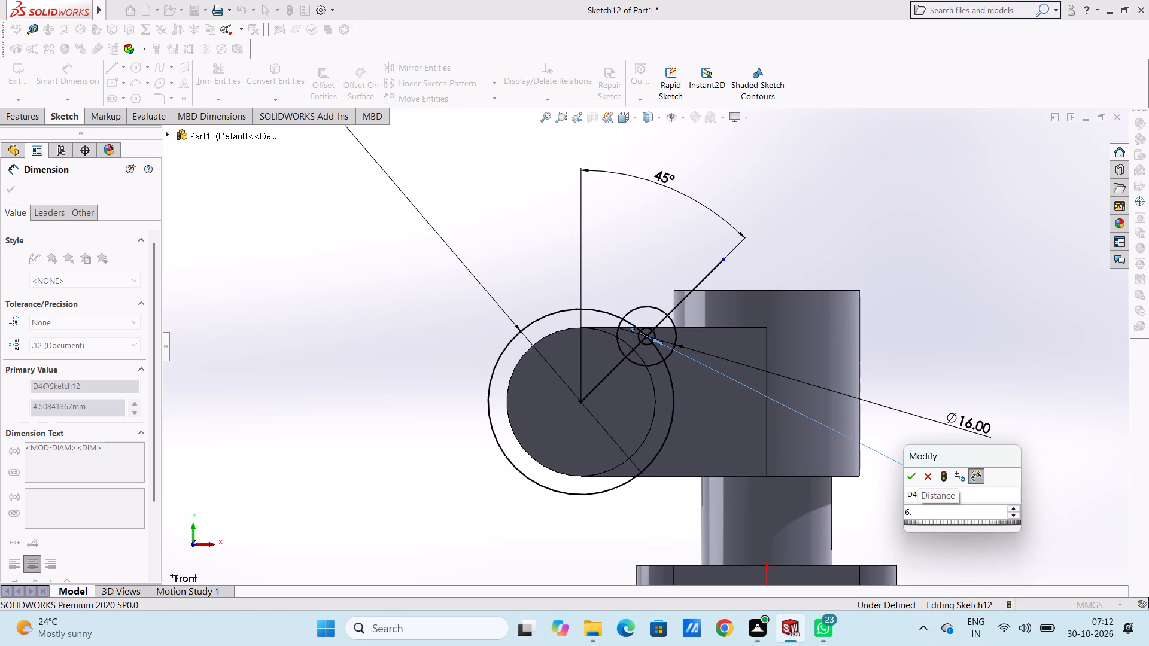
key("8")
key("Return")
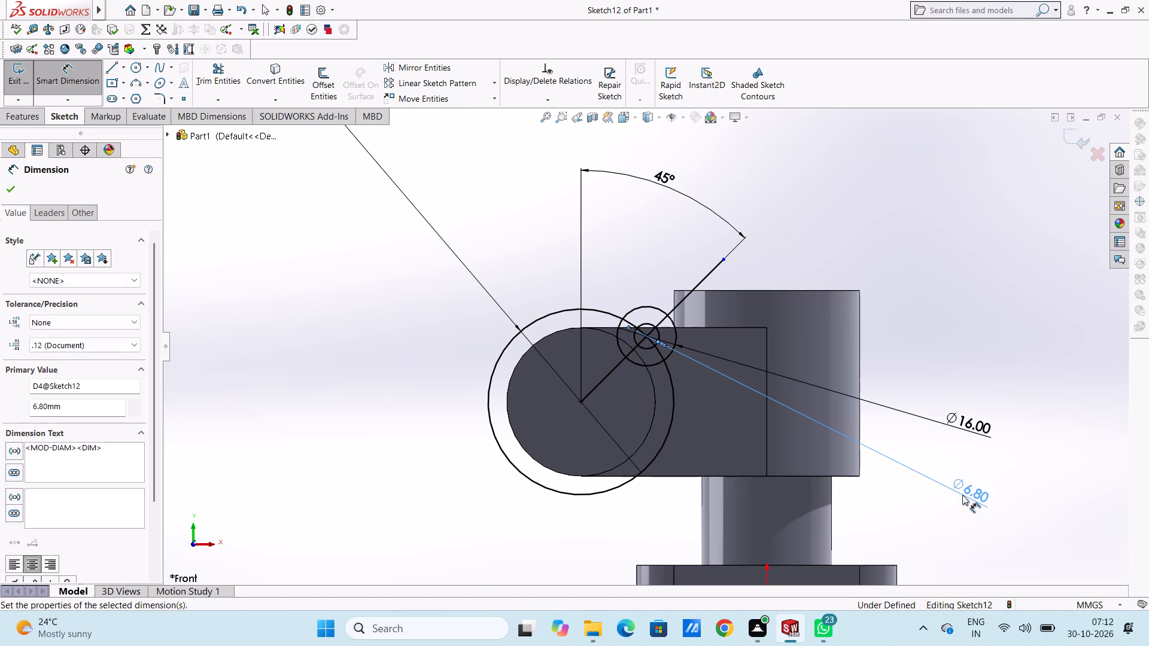
left_click(930, 269)
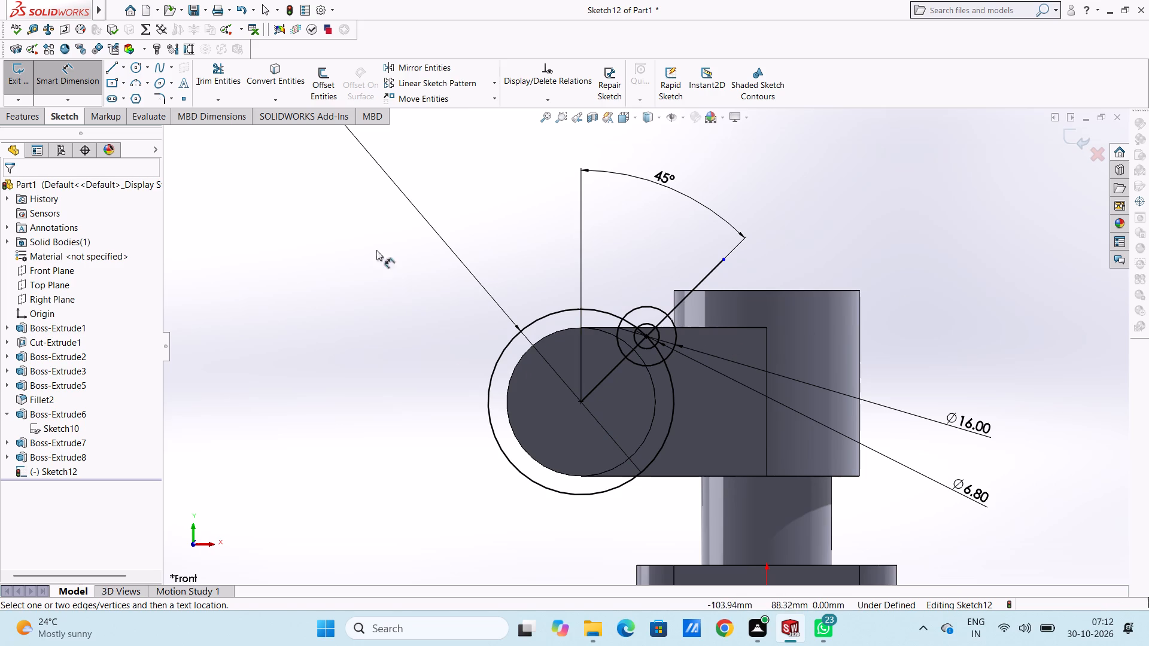
Trim away the 45° sloped construction line piece by piece, from the 50 mm circle's centre out past the two small concentric circles.
left_click(212, 80)
scroll(622, 400, "down", 3)
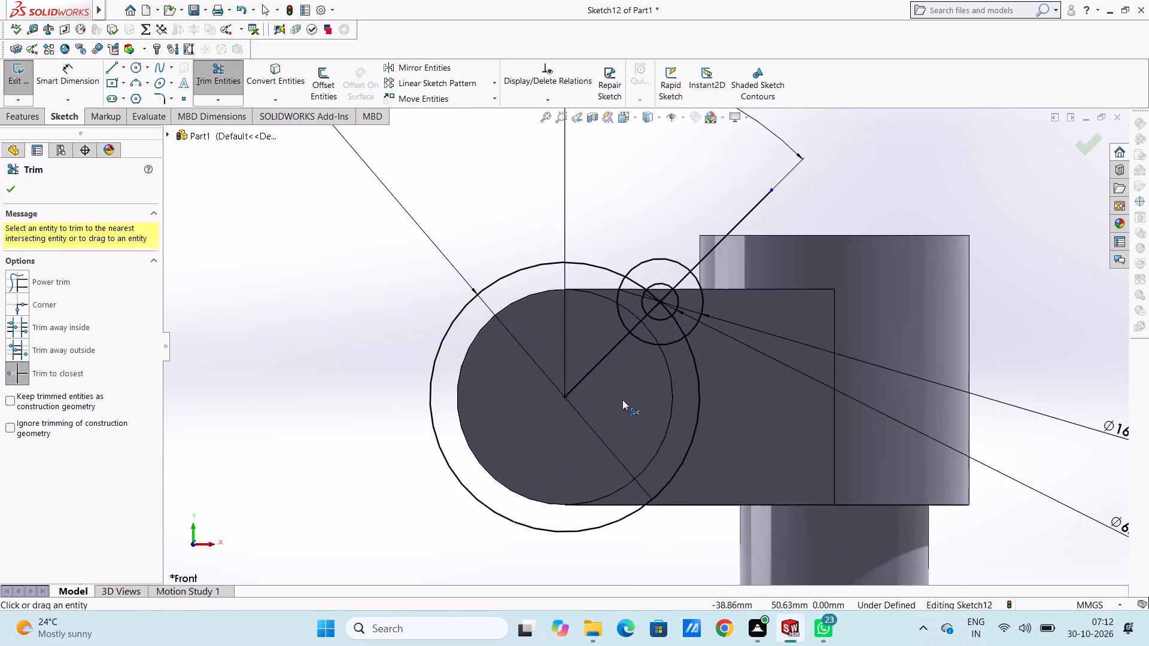
left_click(574, 367)
left_click(578, 370)
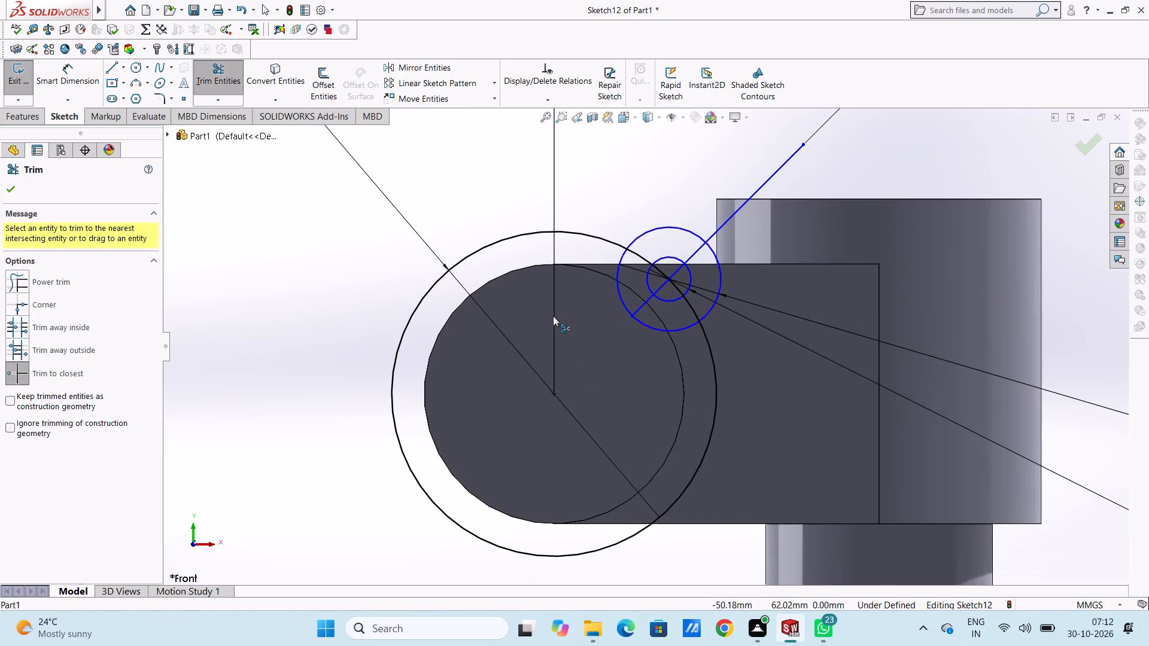
left_click(646, 302)
left_click(663, 287)
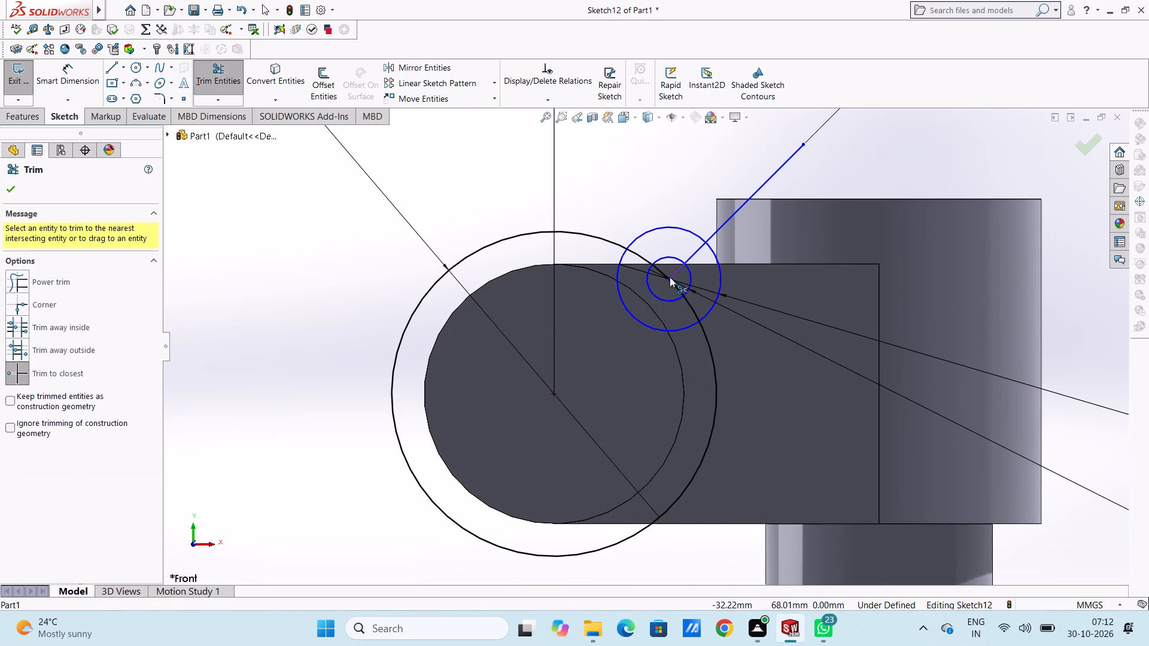
left_click(673, 276)
left_click(664, 275)
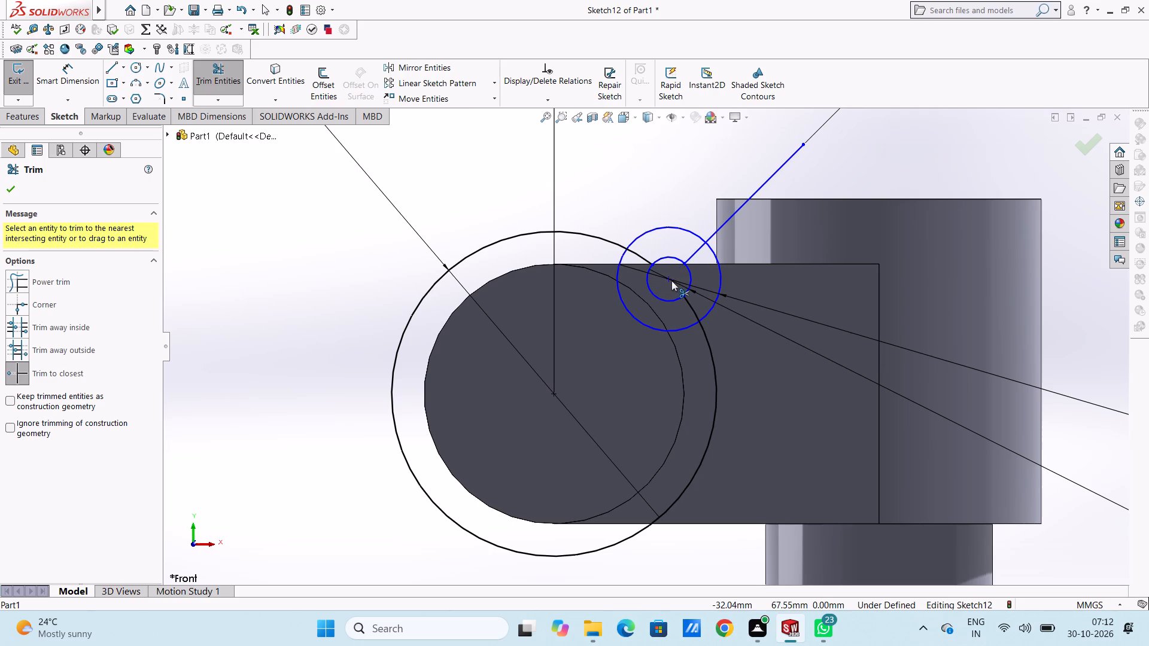
left_click(671, 281)
left_click(691, 257)
left_click(713, 233)
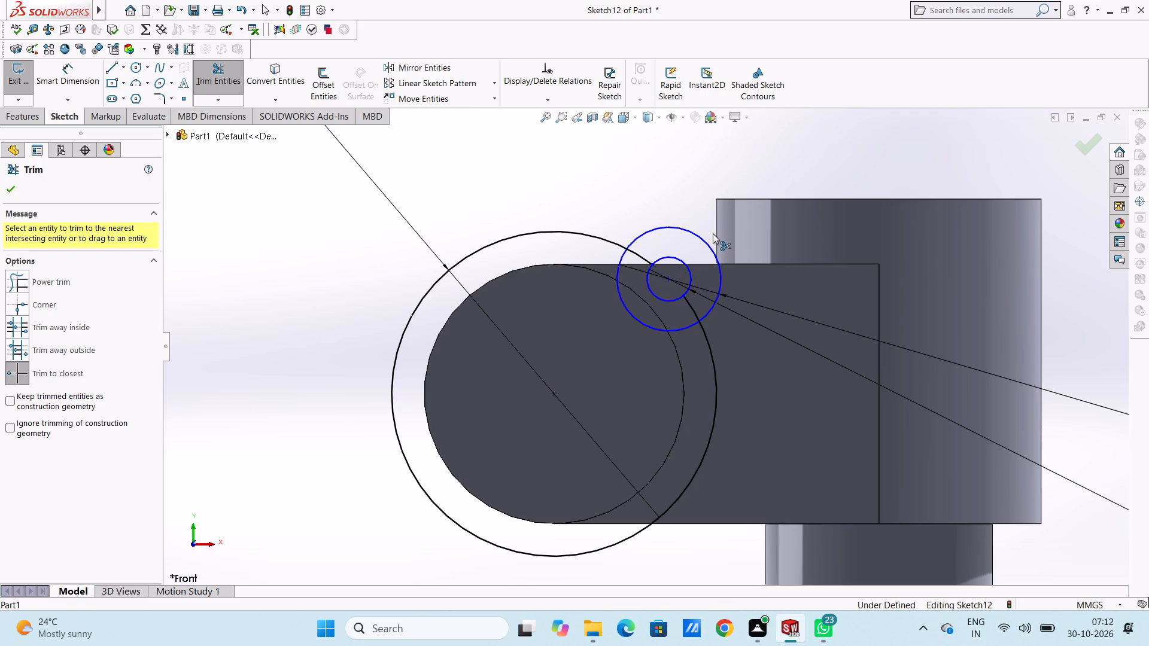
Trim away the 50 mm circle's remaining arc segments inside the 16 mm circle.
left_click(667, 273)
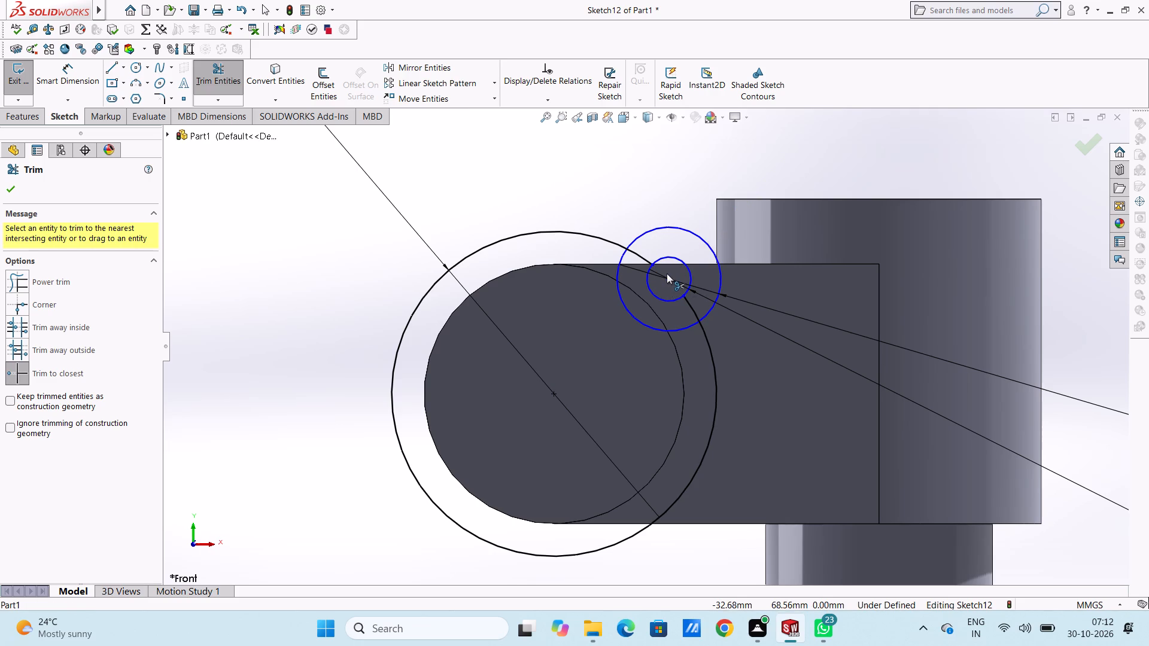
left_click(641, 257)
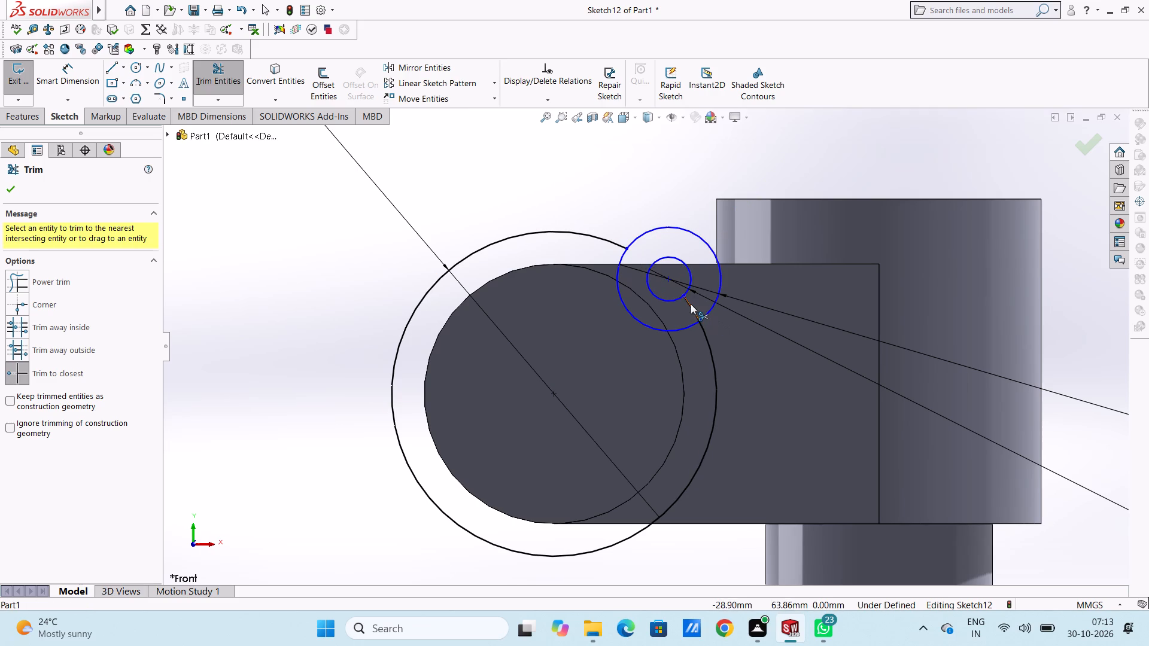
left_click(691, 304)
scroll(642, 318, "up", 4)
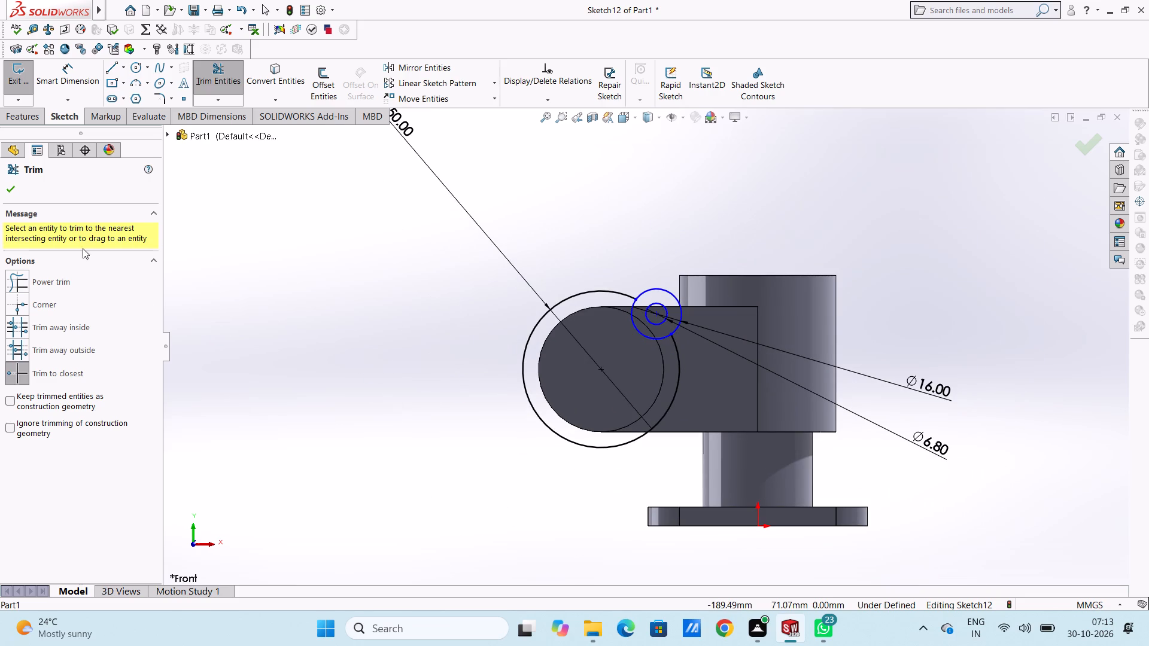
left_click(15, 188)
left_click(292, 281)
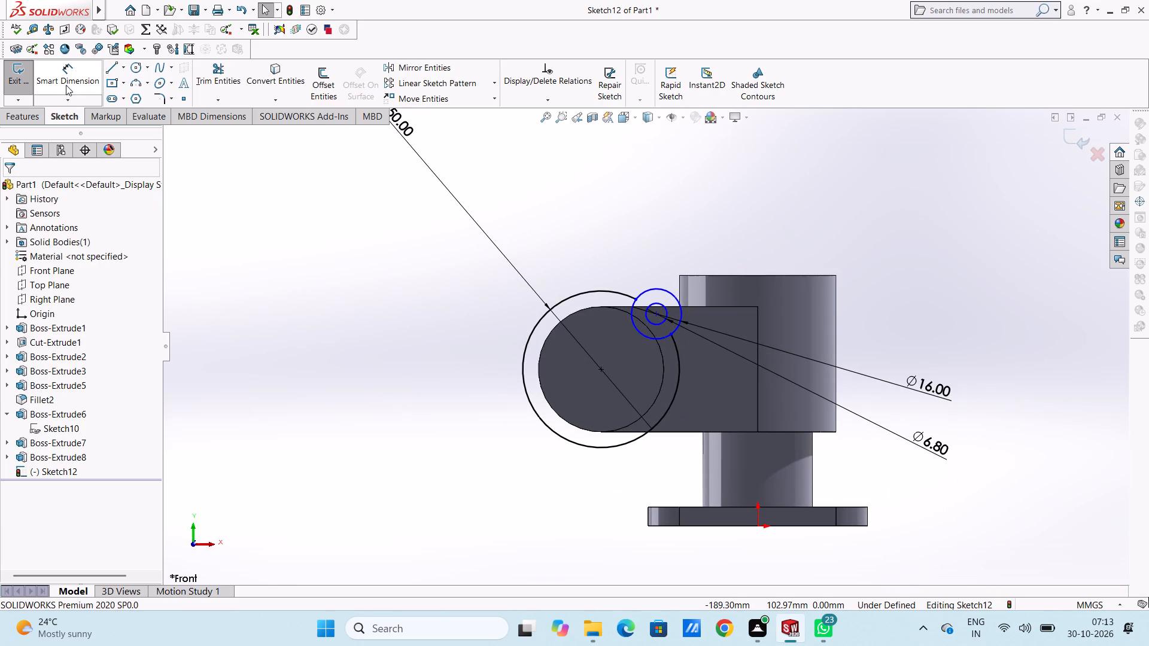
Dimension the vertical distance between the 50 mm circle's centre and the centre of the small concentric circles.
left_click(65, 84)
left_click(656, 315)
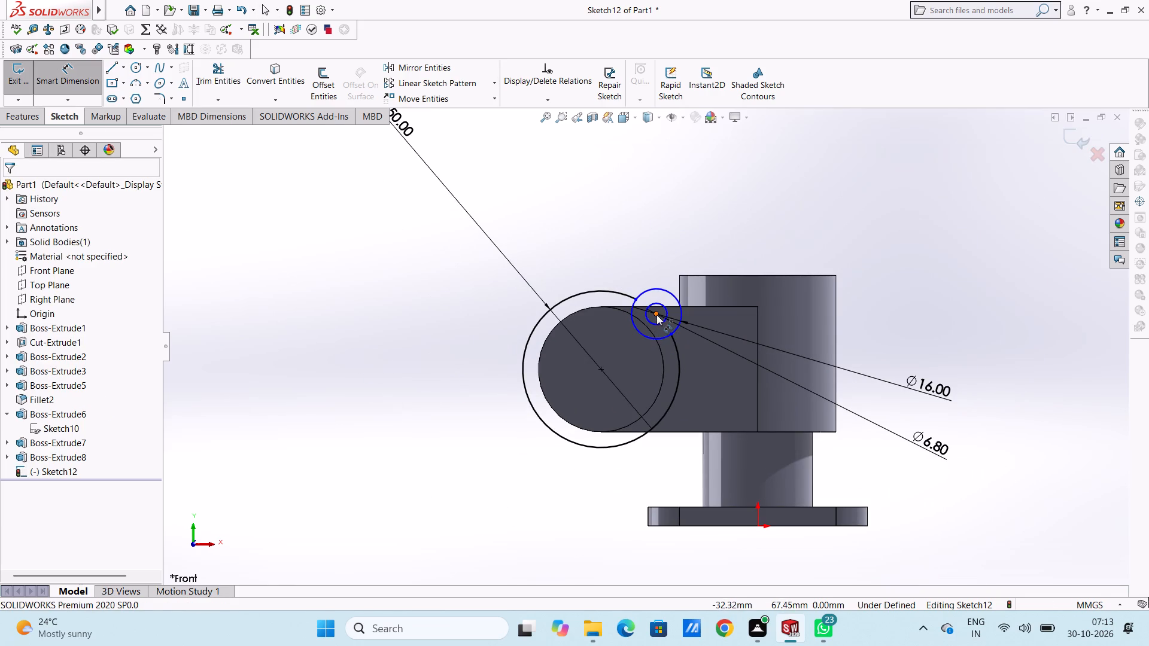
left_click(600, 371)
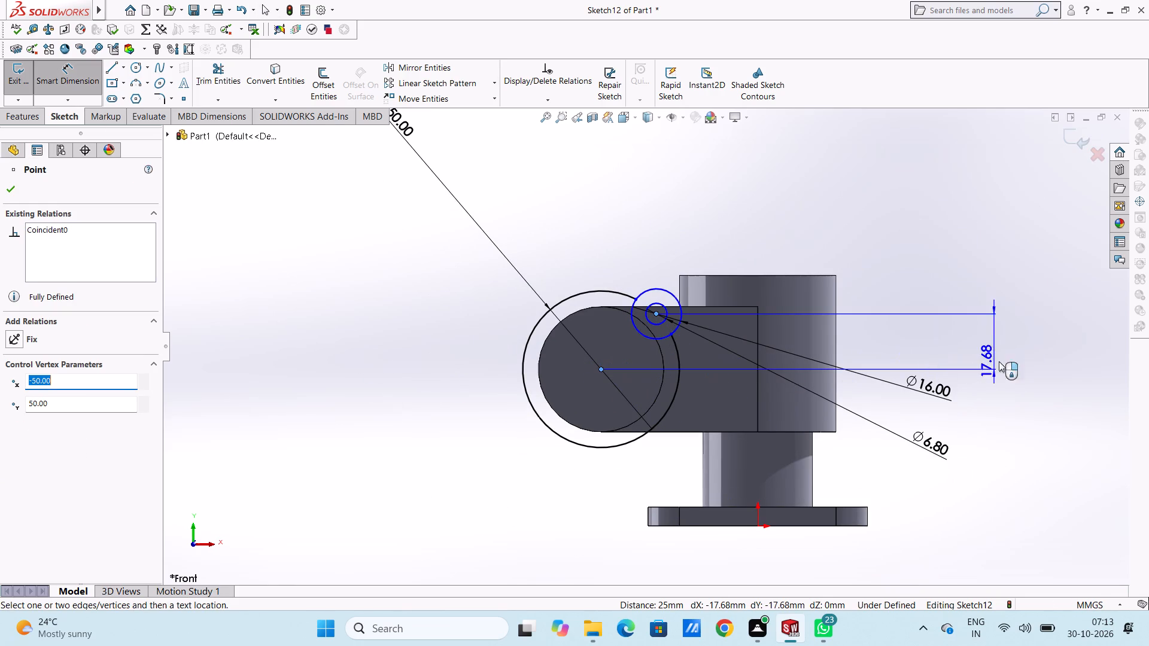
left_click(1069, 359)
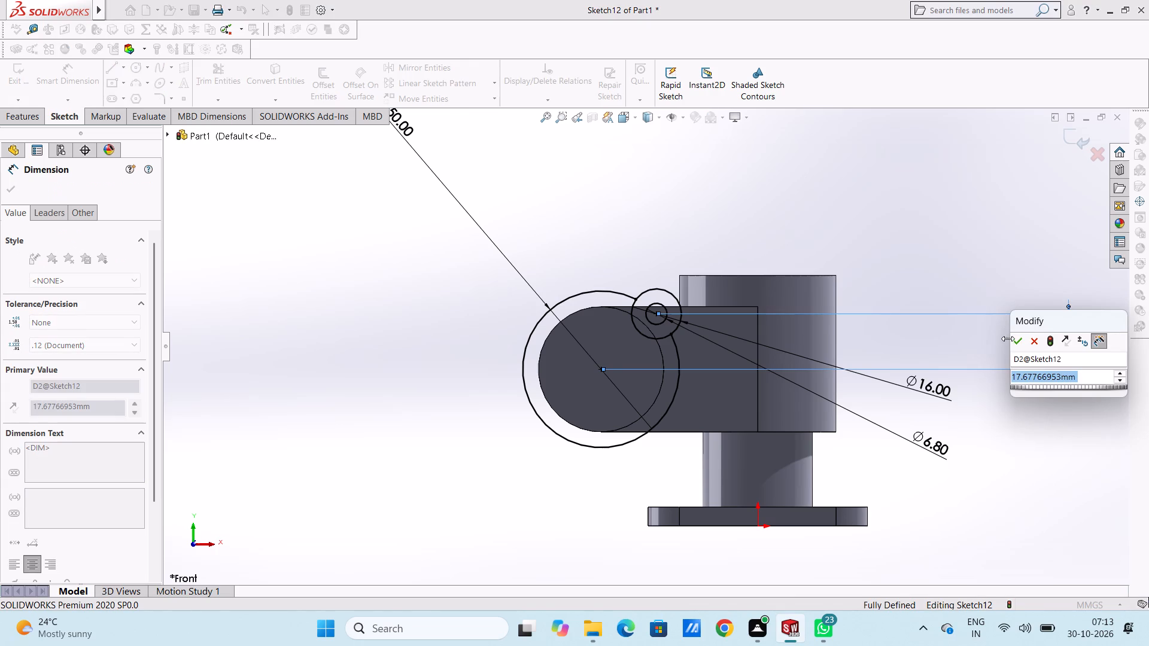
left_click(1010, 339)
left_click(998, 342)
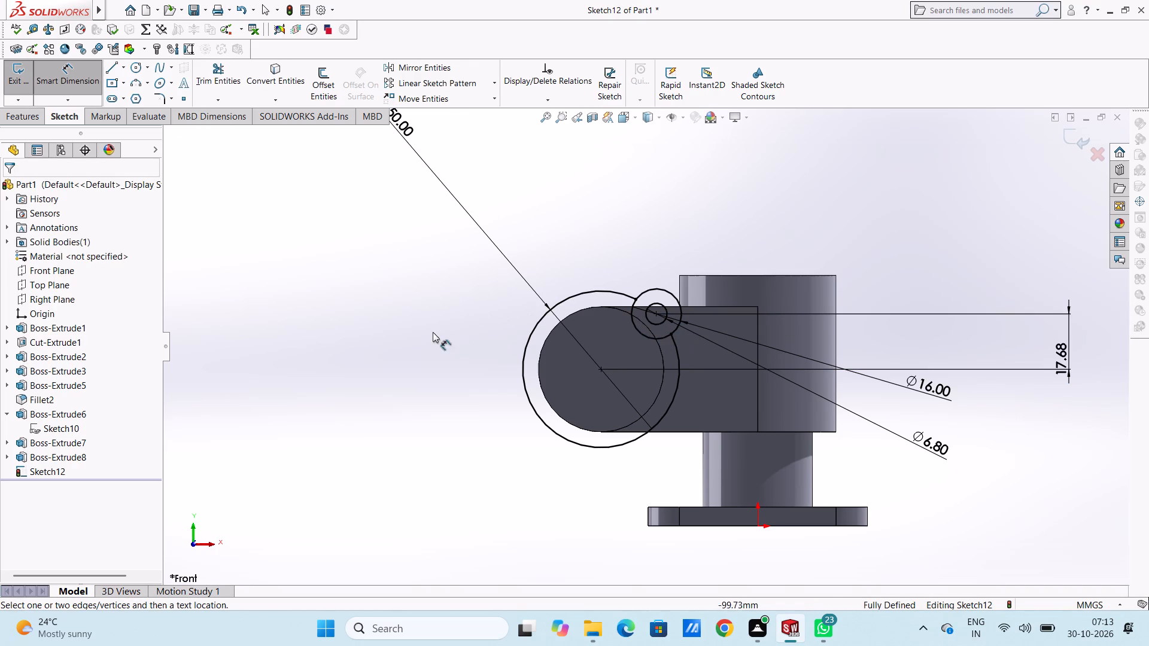
left_click(62, 80)
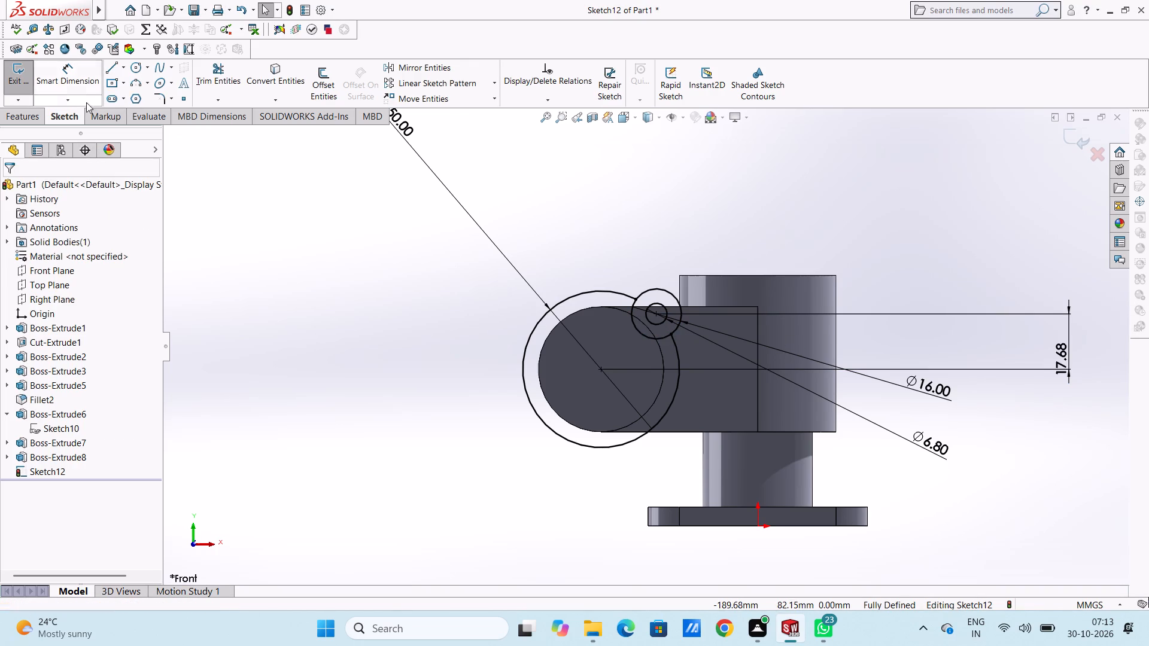
Circular-pattern the 16 mm and 6.8 mm circles about the 50 mm circle's centre with 4 equally spaced instances over 360°.
left_click(654, 285)
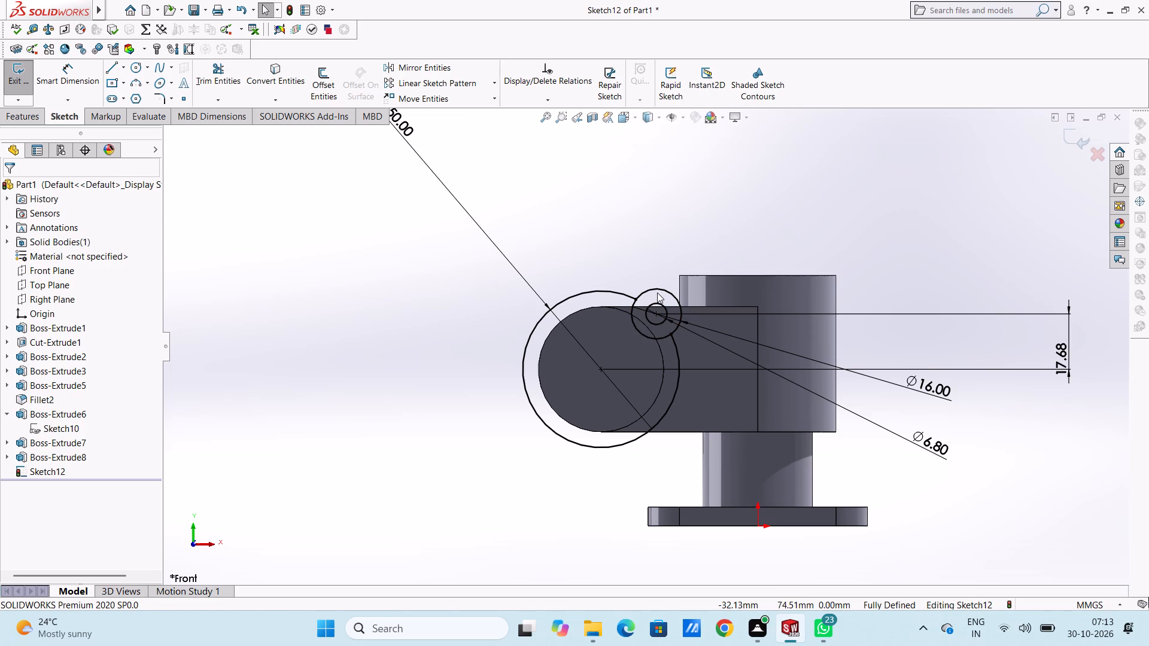
left_click(660, 289)
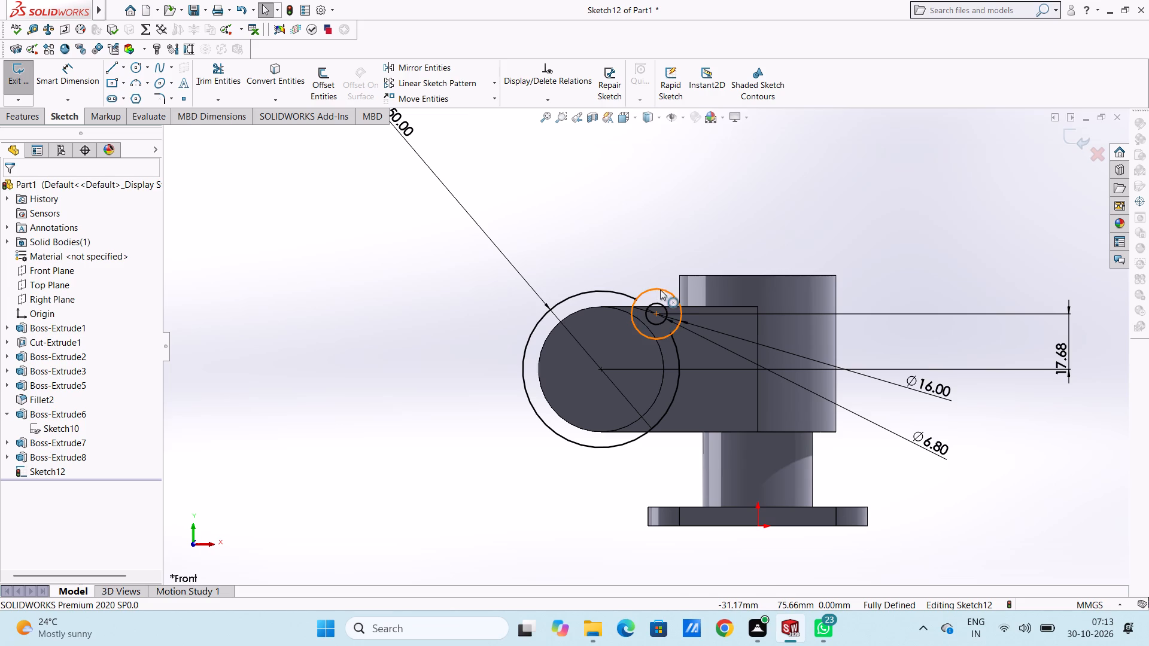
left_click(661, 301, "ctrl")
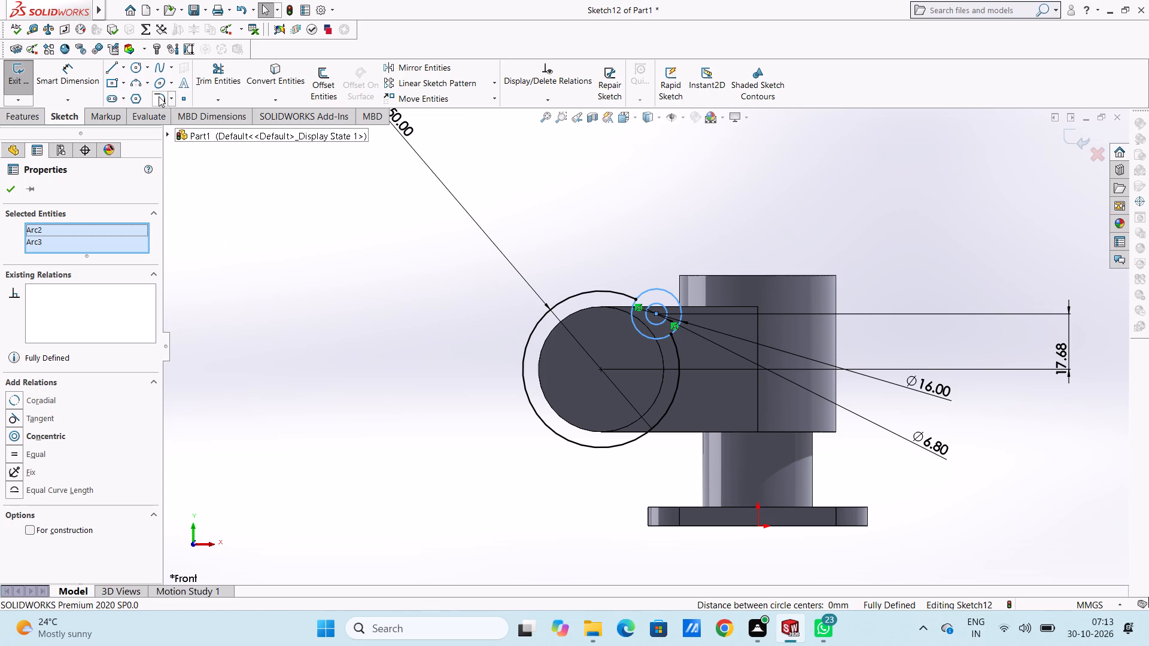
left_click(492, 81)
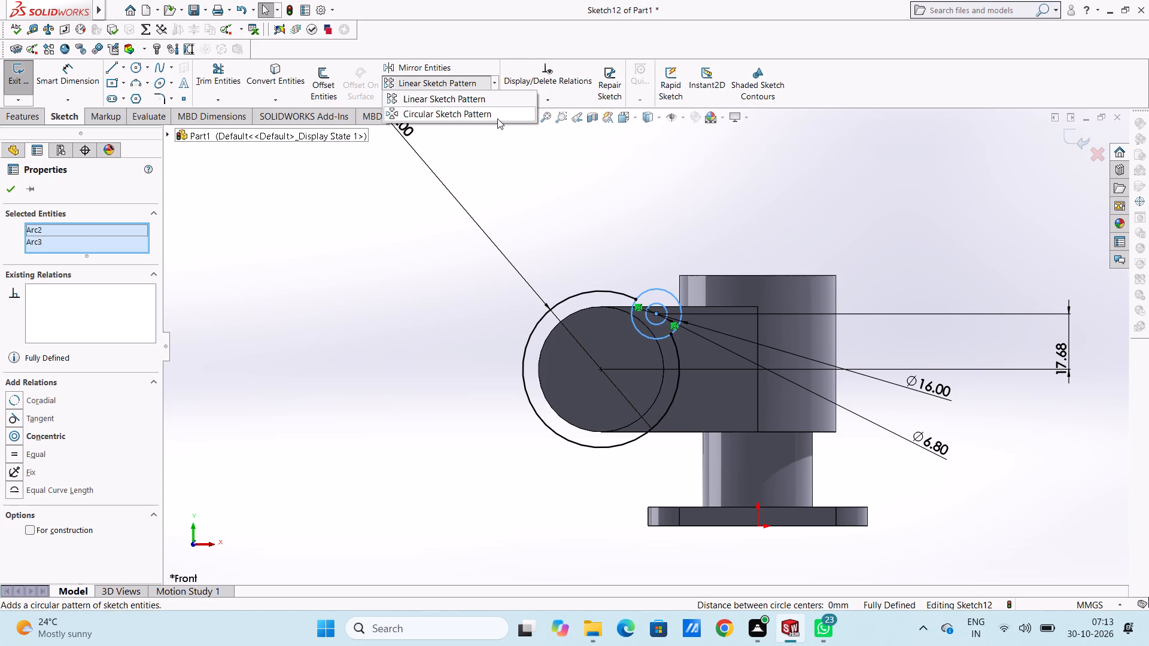
left_click(497, 118)
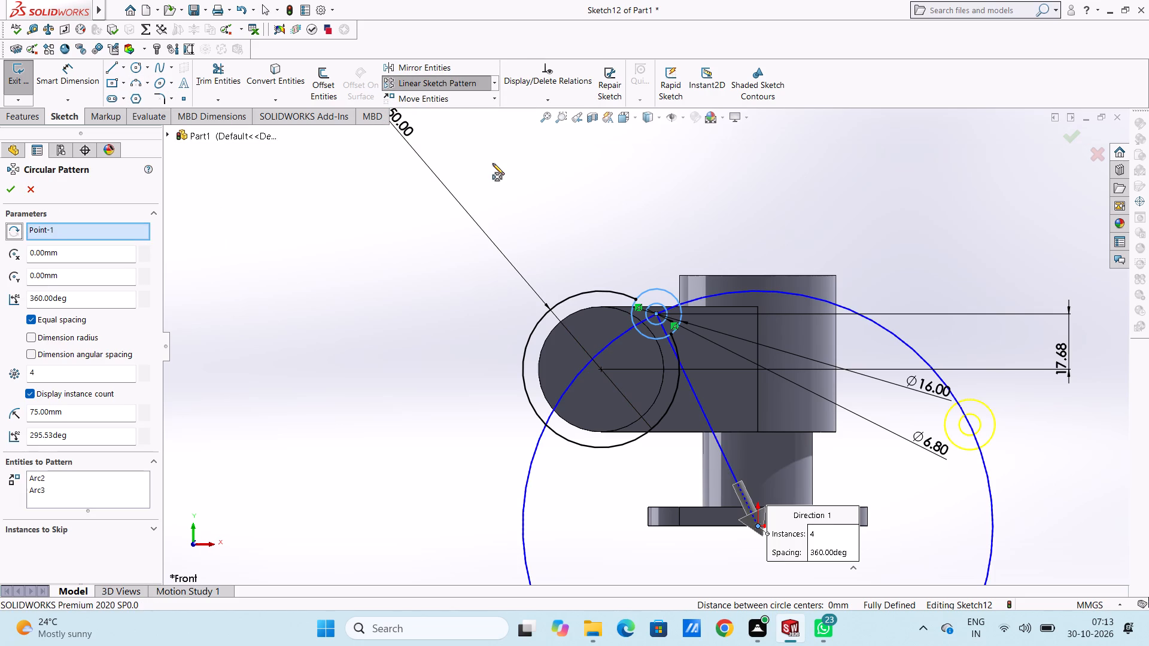
right_click(122, 228)
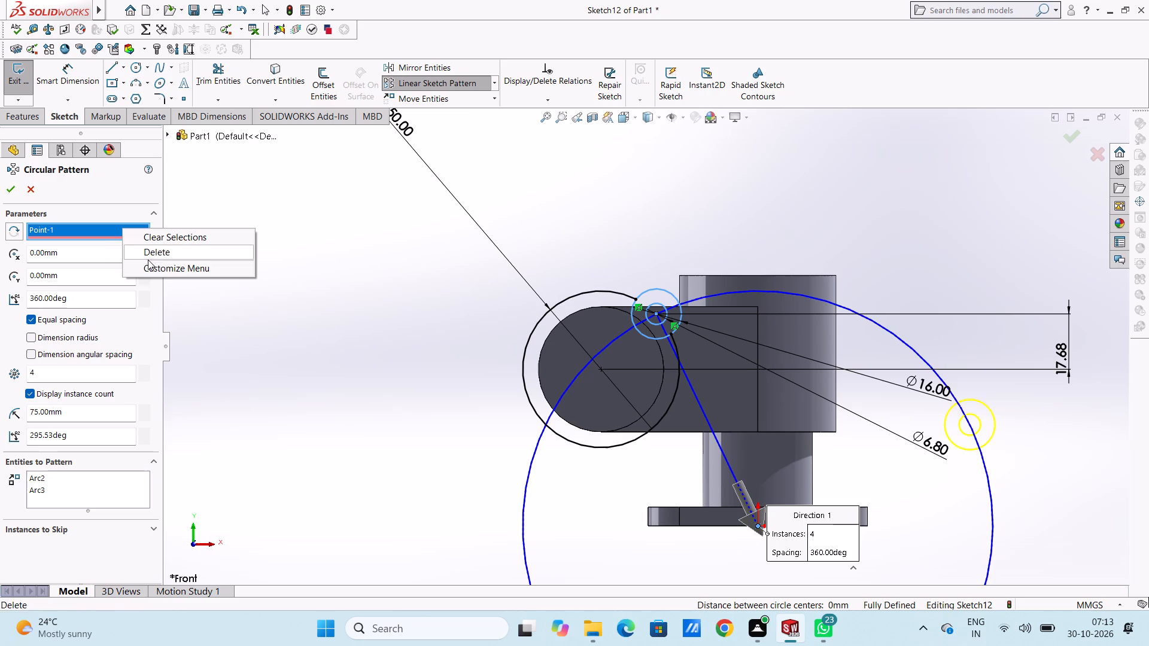
left_click(155, 255)
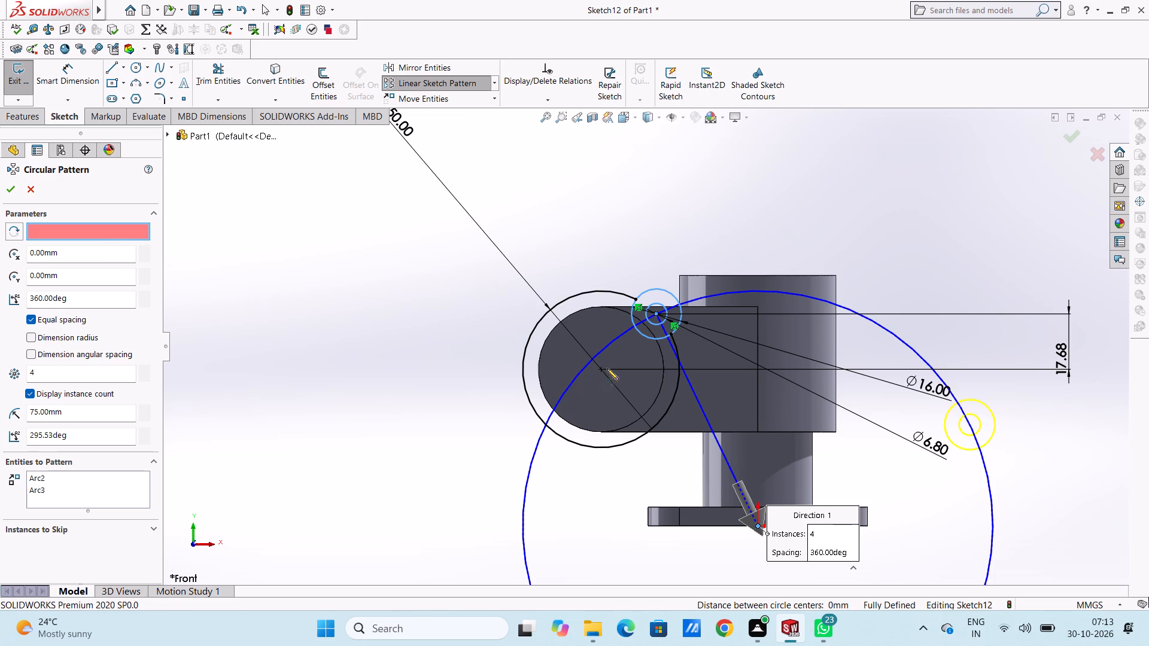
left_click(601, 370)
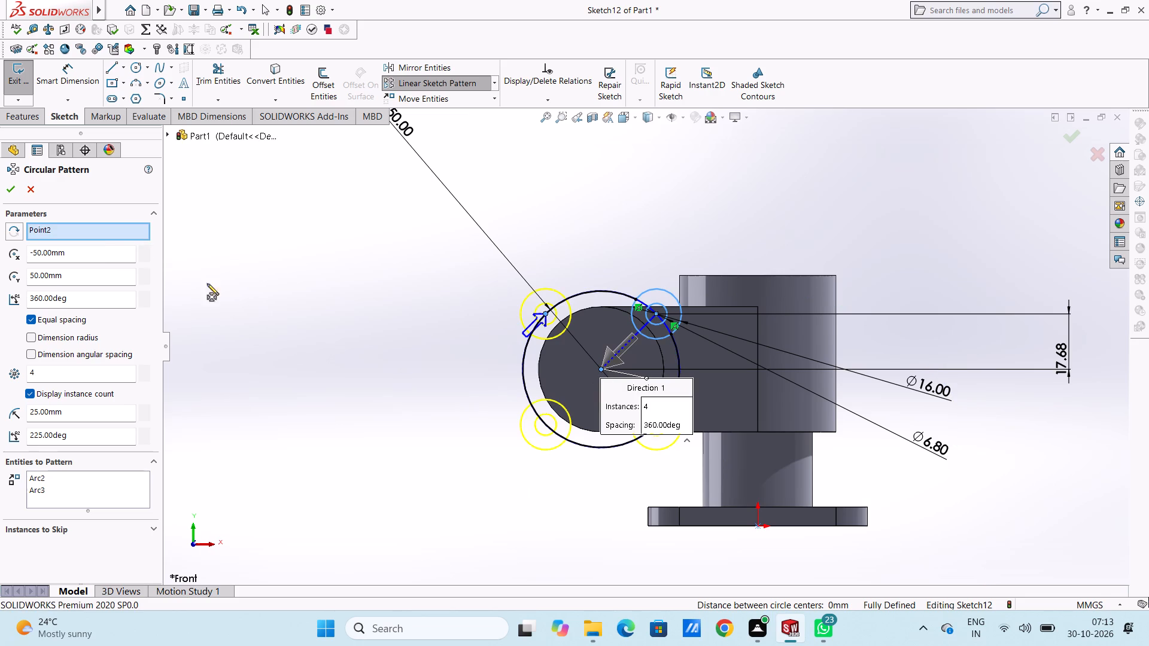
left_click(11, 193)
left_click(340, 337)
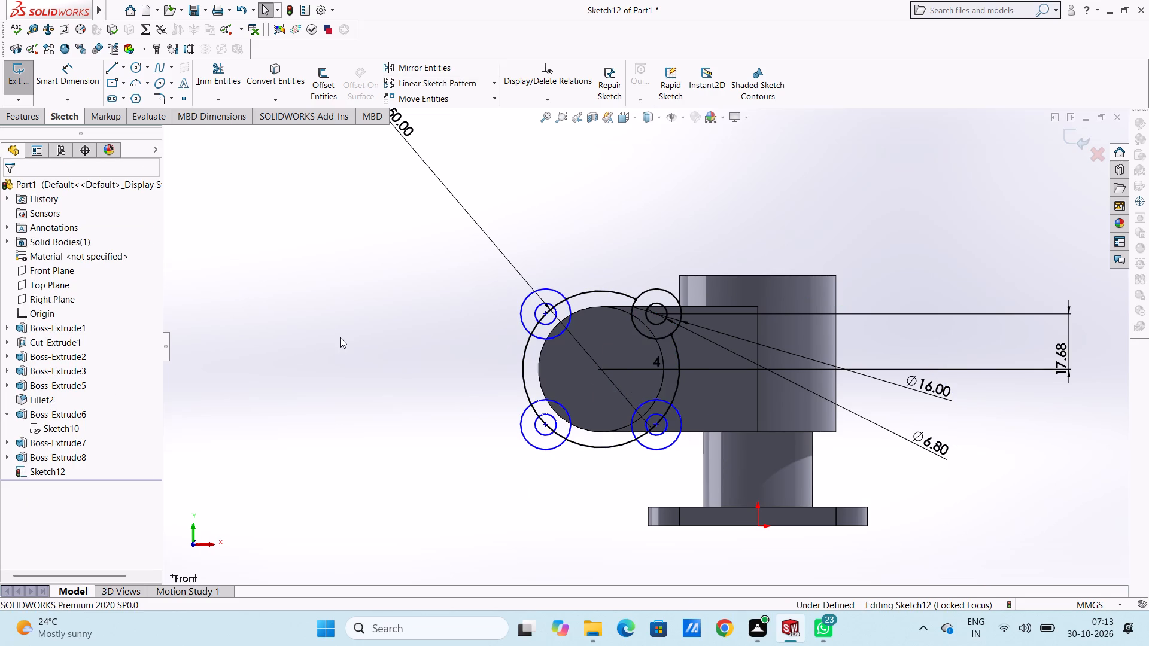
Dimension the vertical distance from the 50 mm circle's centre to the centre of the upper-left patterned circle pair.
left_click(86, 72)
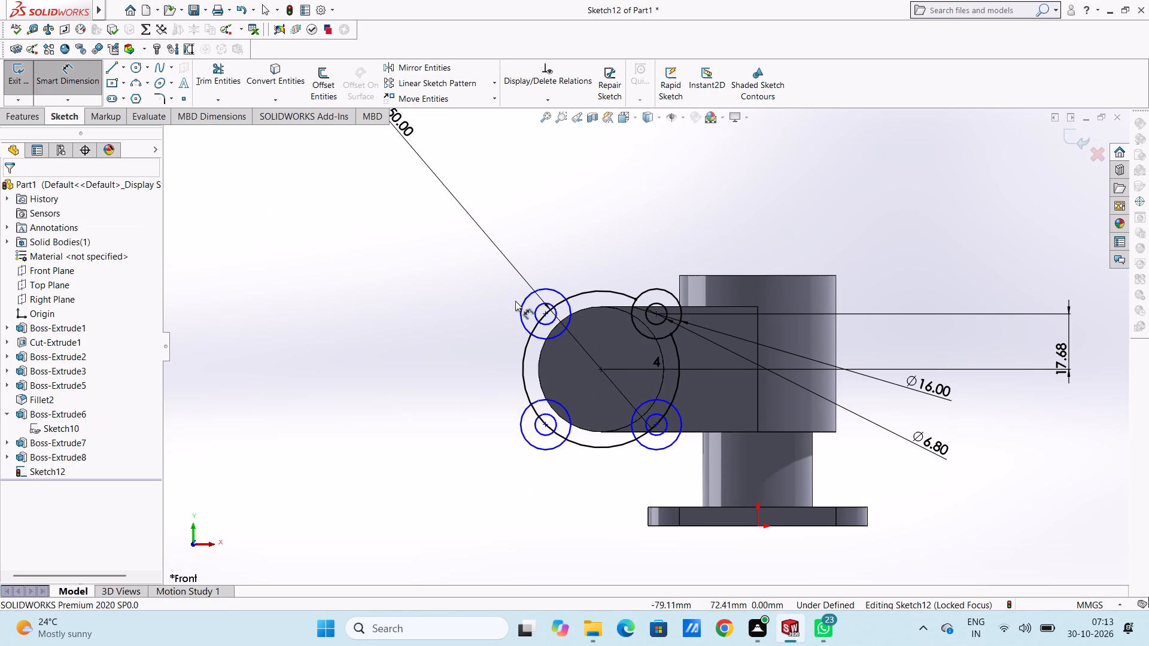
left_click(599, 367)
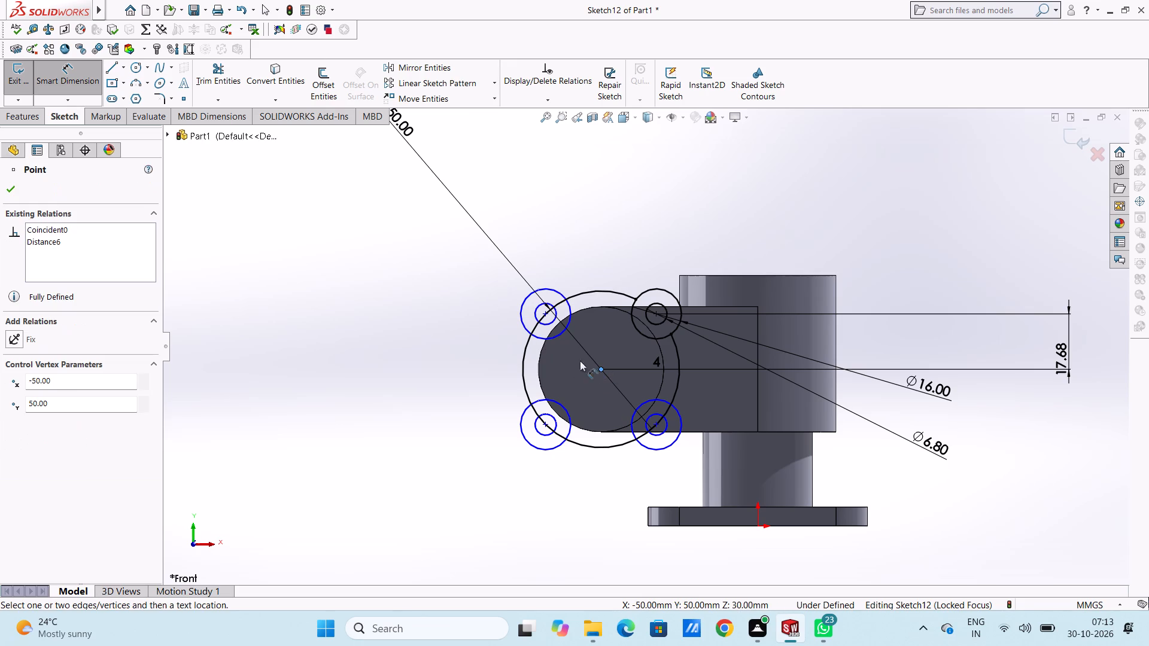
left_click(543, 313)
left_click(212, 337)
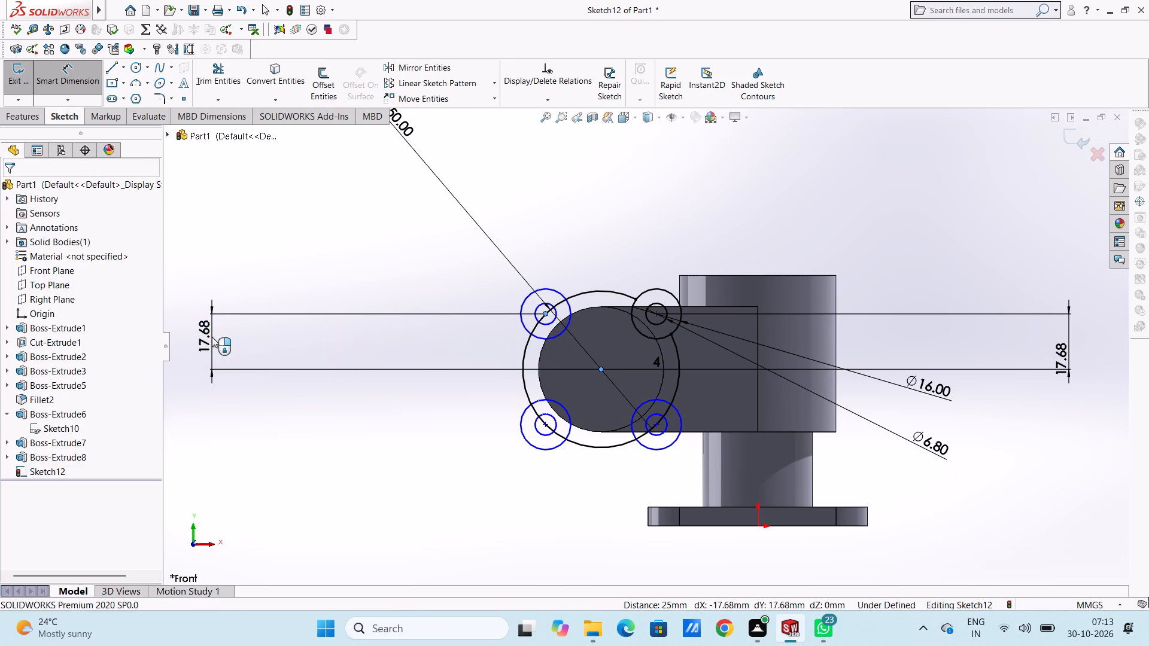
left_click(163, 316)
left_click(327, 300)
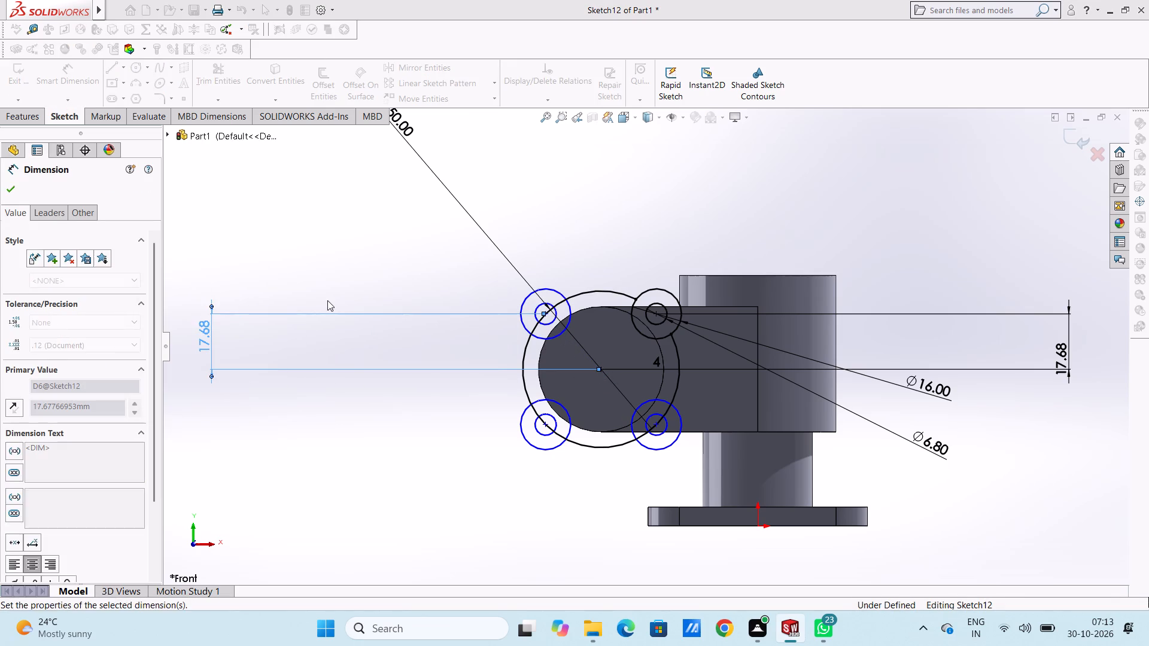
Dimension the horizontal distance from the 50 mm circle's centre to the centre of the upper-left patterned circle pair.
left_click(543, 313)
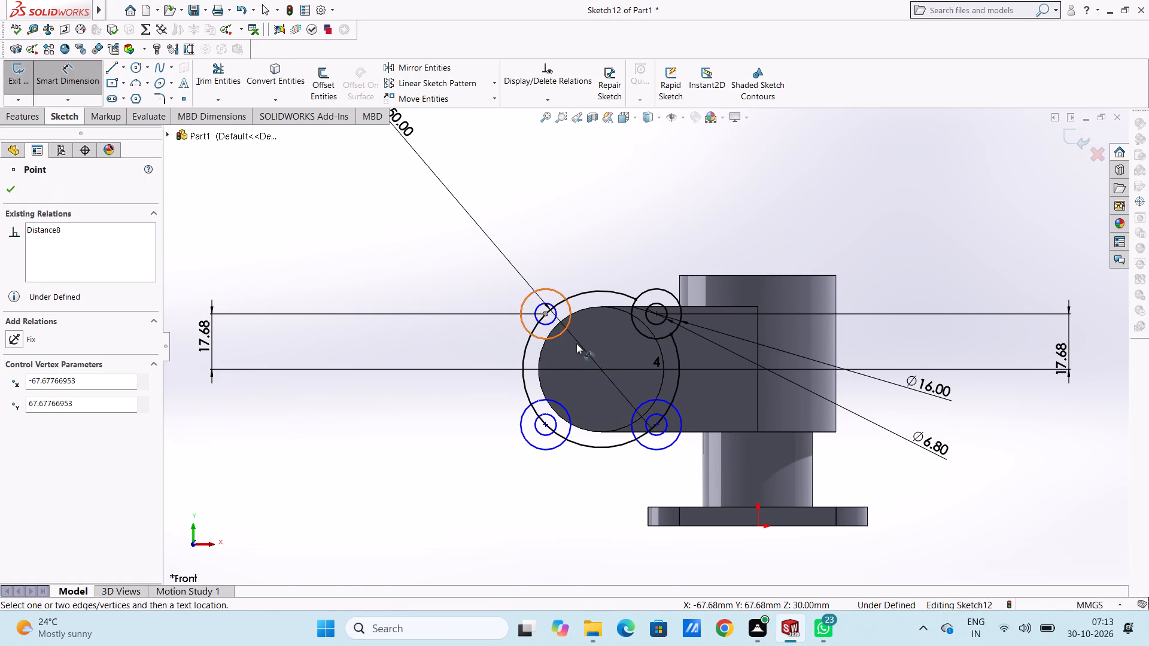
left_click(600, 369)
scroll(609, 402, "up", 3)
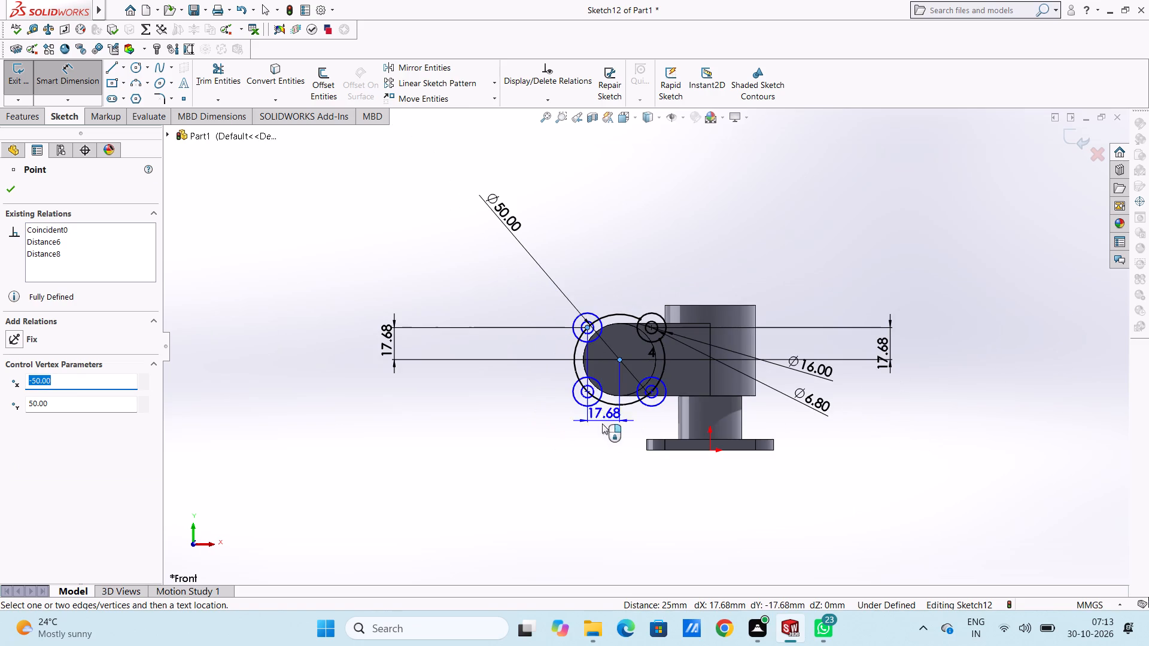
left_click(607, 548)
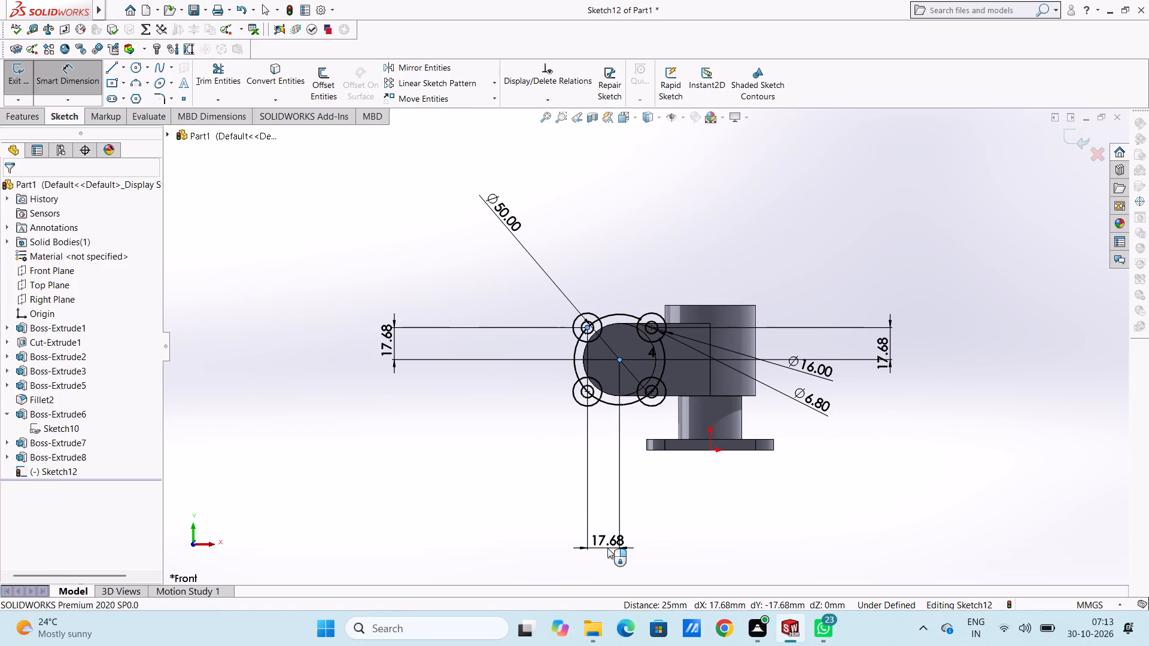
left_click(557, 528)
left_click(533, 487)
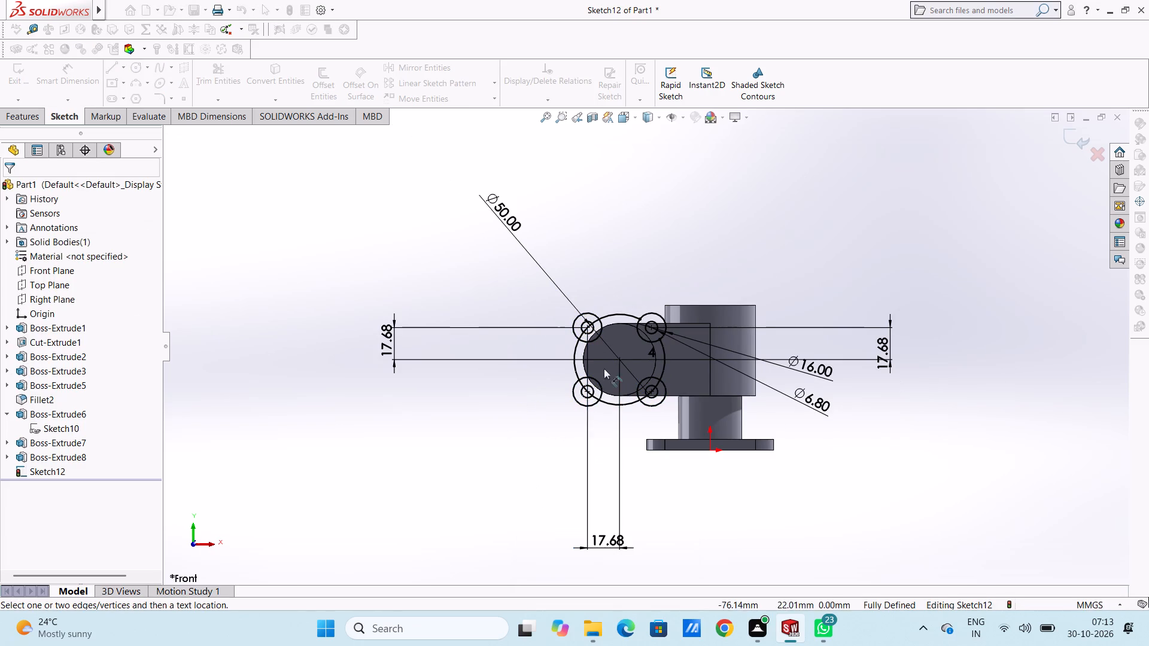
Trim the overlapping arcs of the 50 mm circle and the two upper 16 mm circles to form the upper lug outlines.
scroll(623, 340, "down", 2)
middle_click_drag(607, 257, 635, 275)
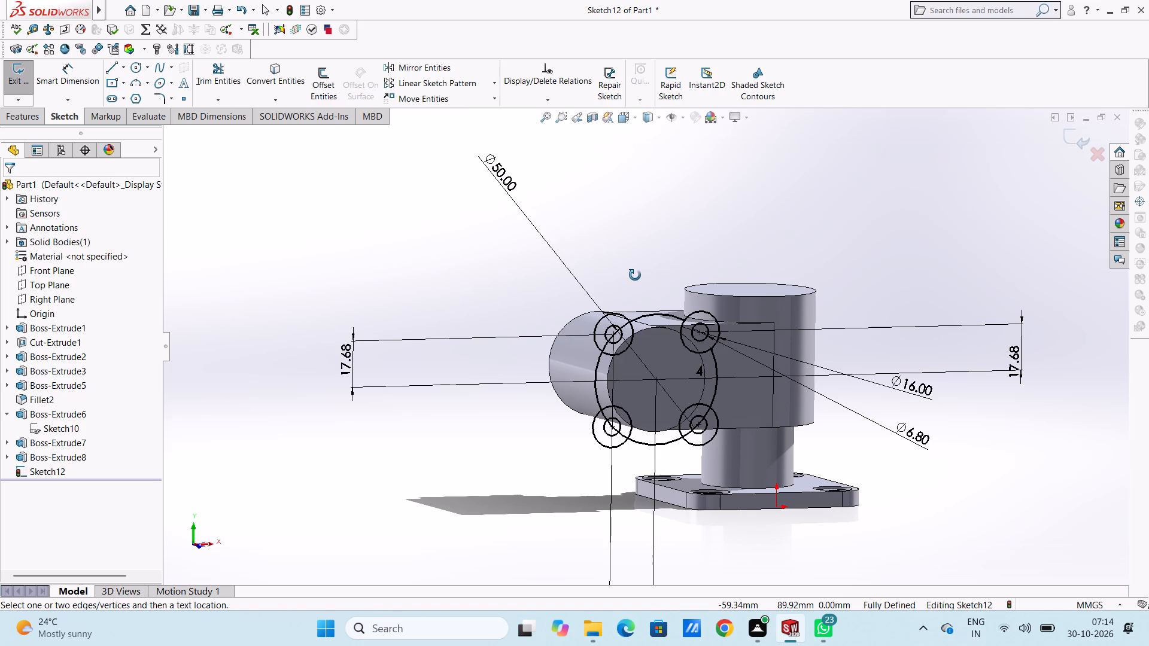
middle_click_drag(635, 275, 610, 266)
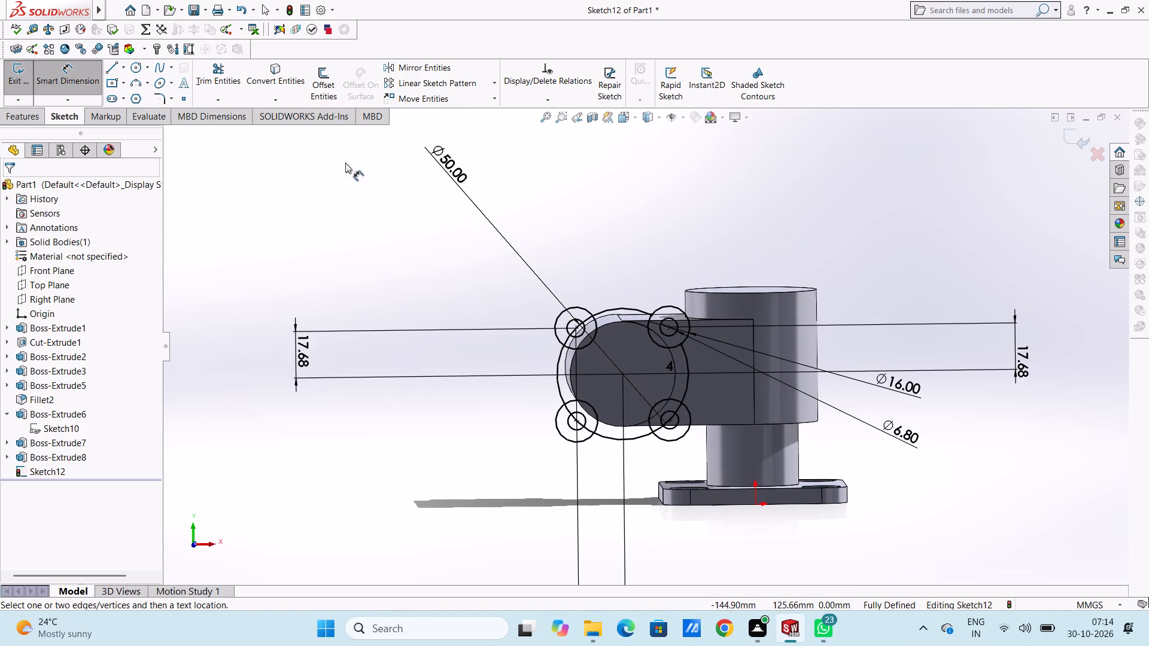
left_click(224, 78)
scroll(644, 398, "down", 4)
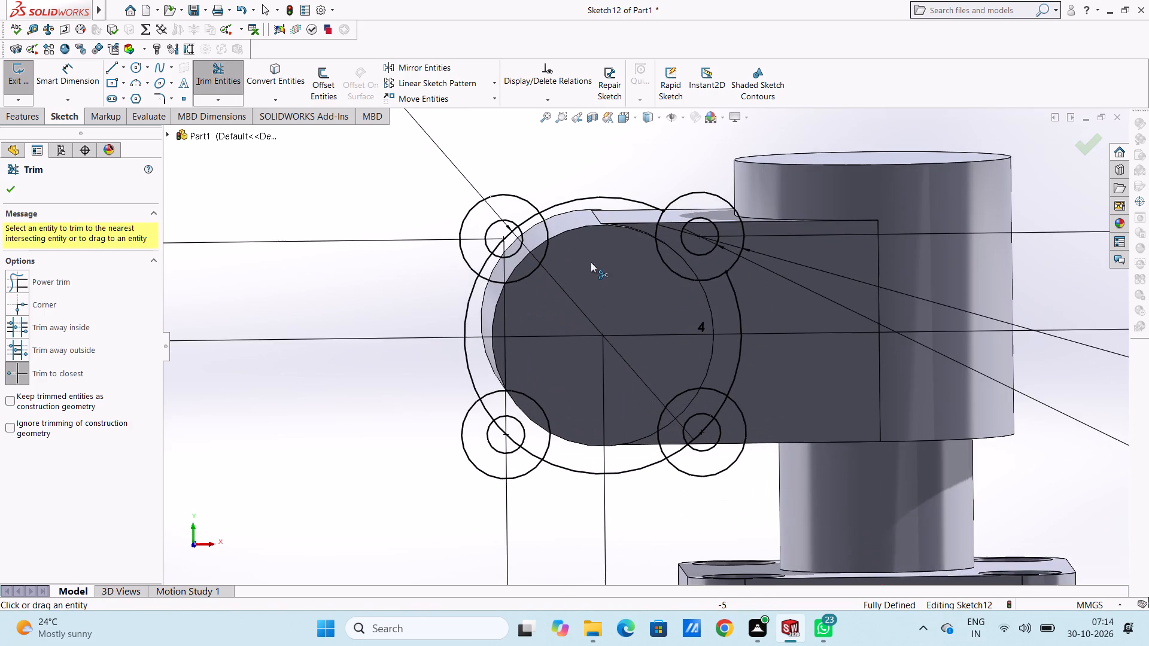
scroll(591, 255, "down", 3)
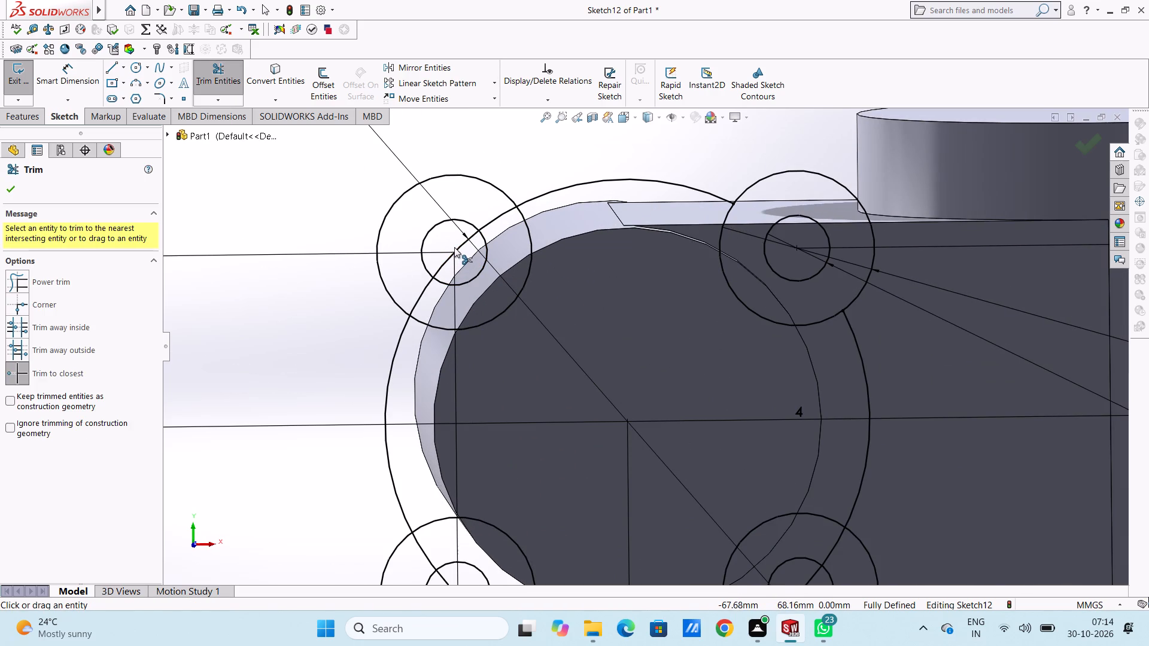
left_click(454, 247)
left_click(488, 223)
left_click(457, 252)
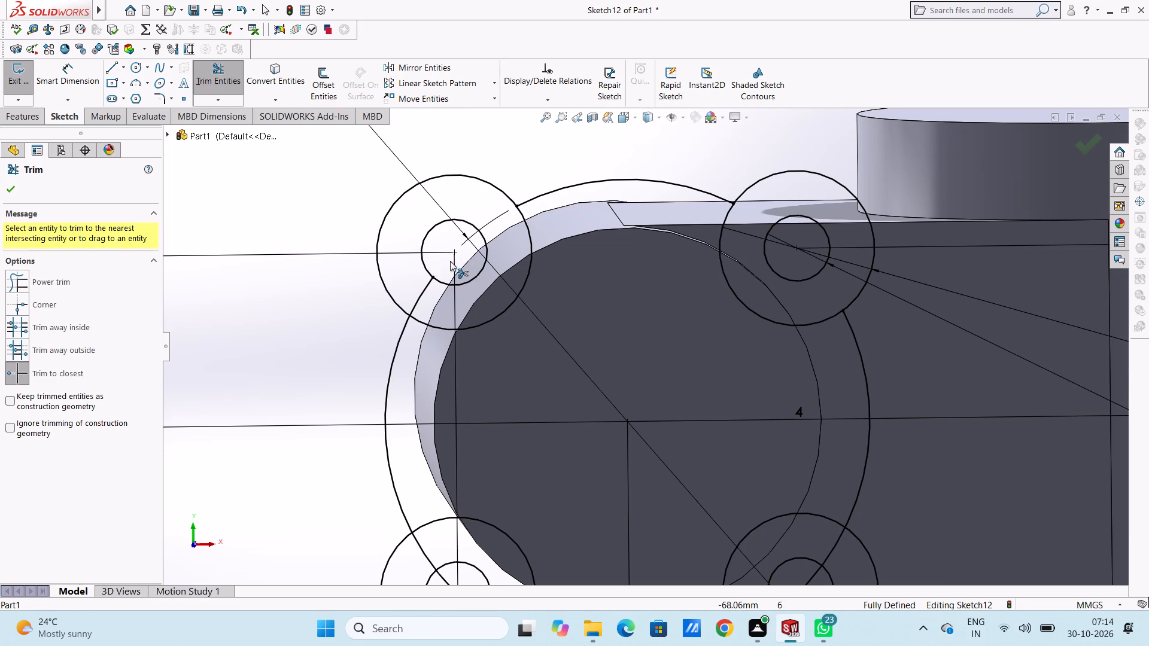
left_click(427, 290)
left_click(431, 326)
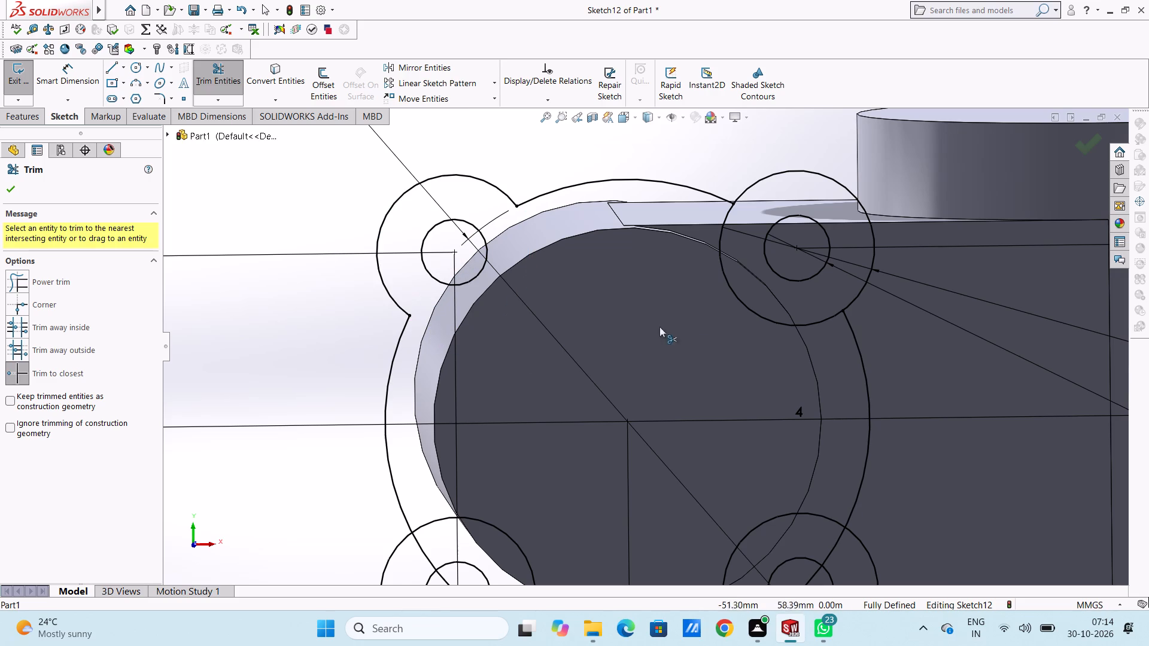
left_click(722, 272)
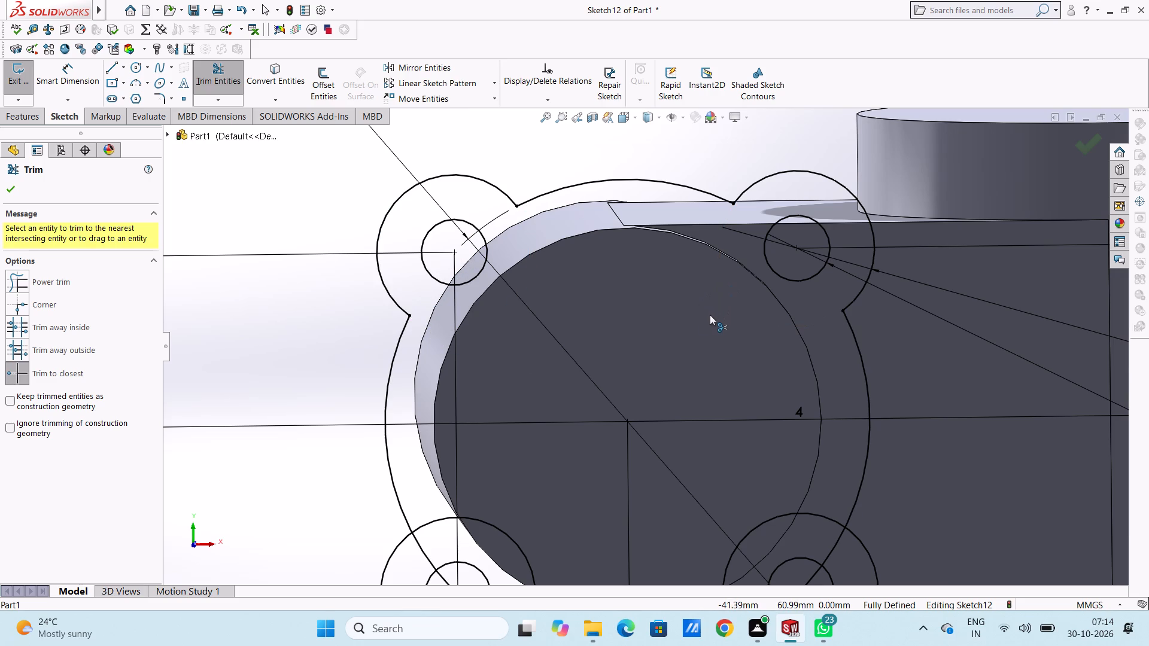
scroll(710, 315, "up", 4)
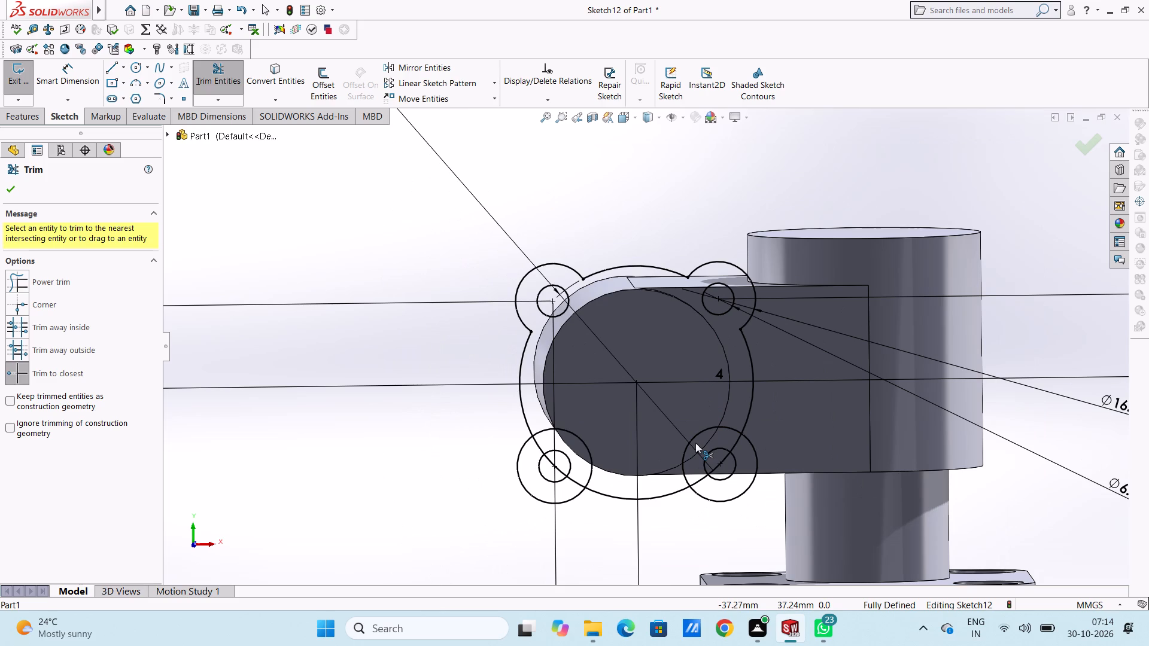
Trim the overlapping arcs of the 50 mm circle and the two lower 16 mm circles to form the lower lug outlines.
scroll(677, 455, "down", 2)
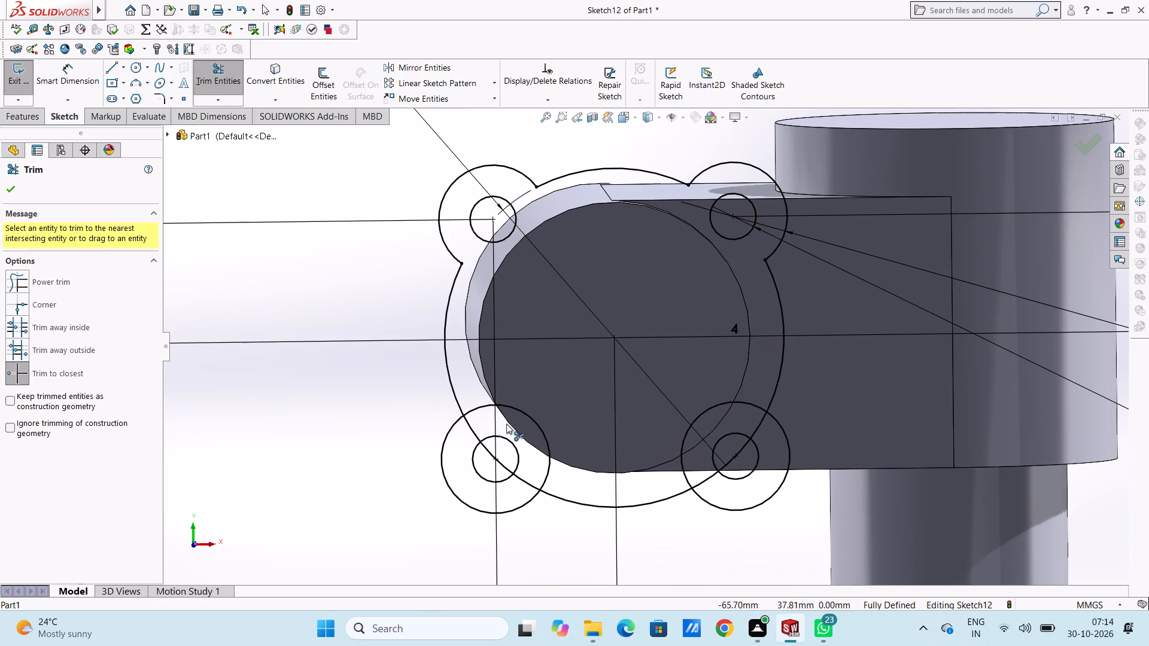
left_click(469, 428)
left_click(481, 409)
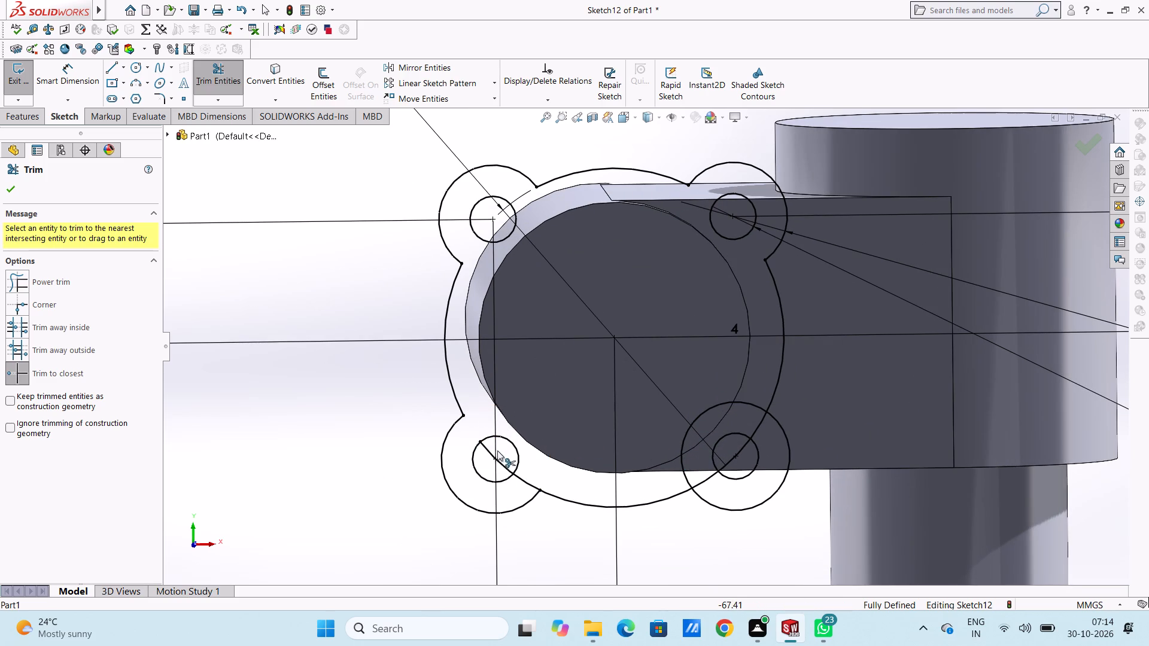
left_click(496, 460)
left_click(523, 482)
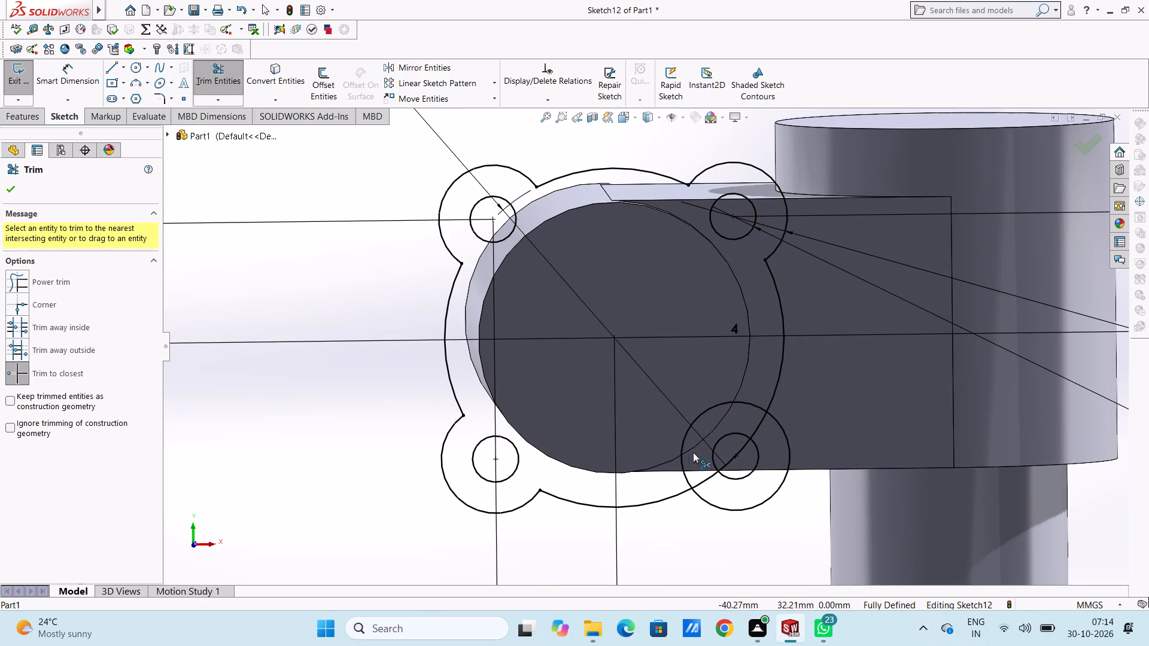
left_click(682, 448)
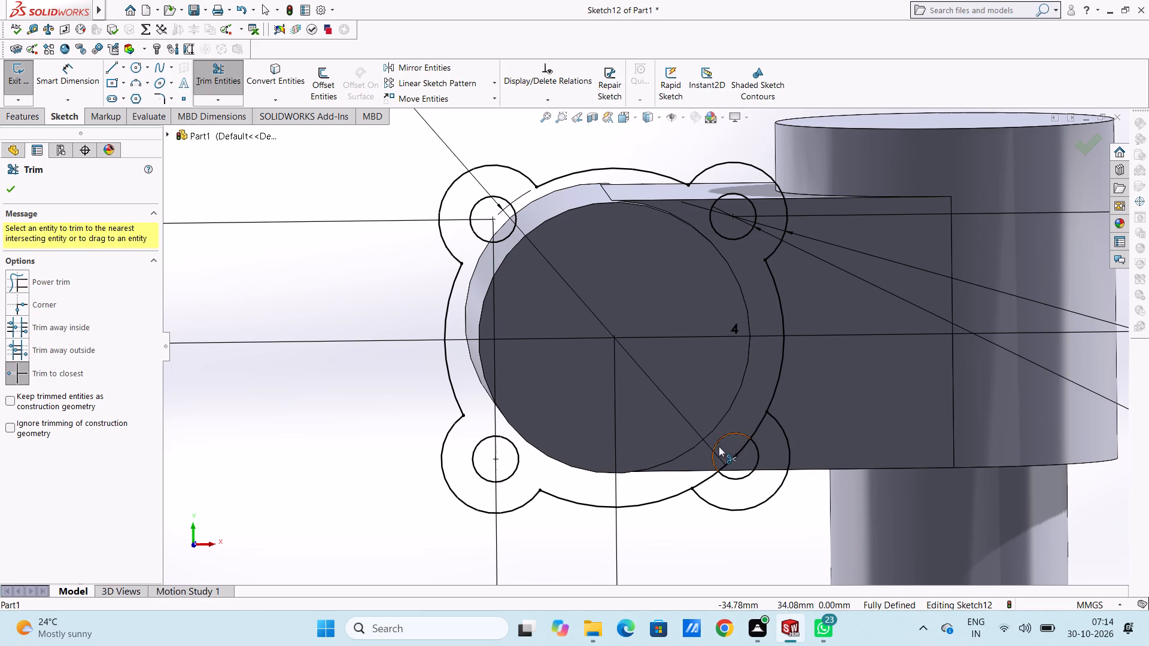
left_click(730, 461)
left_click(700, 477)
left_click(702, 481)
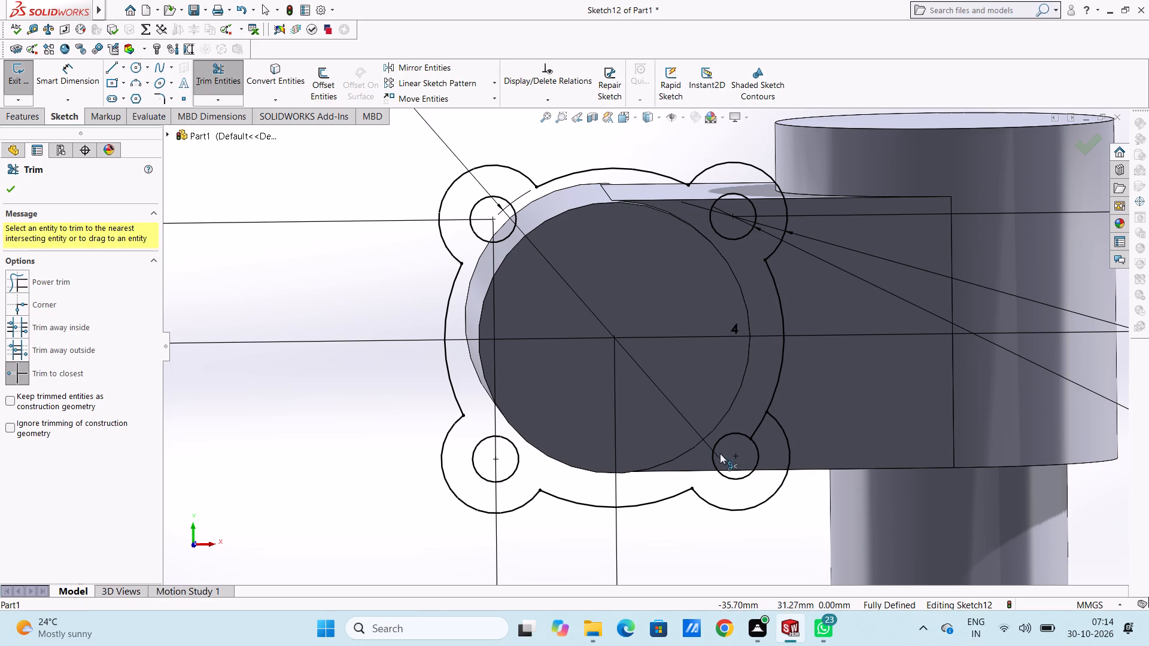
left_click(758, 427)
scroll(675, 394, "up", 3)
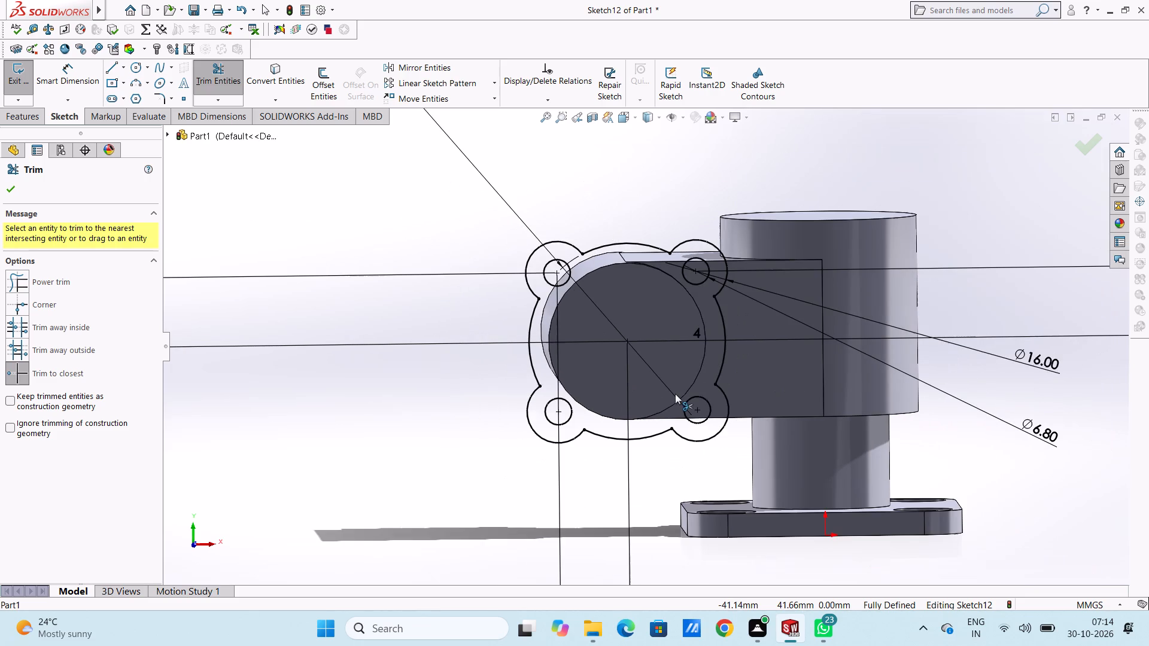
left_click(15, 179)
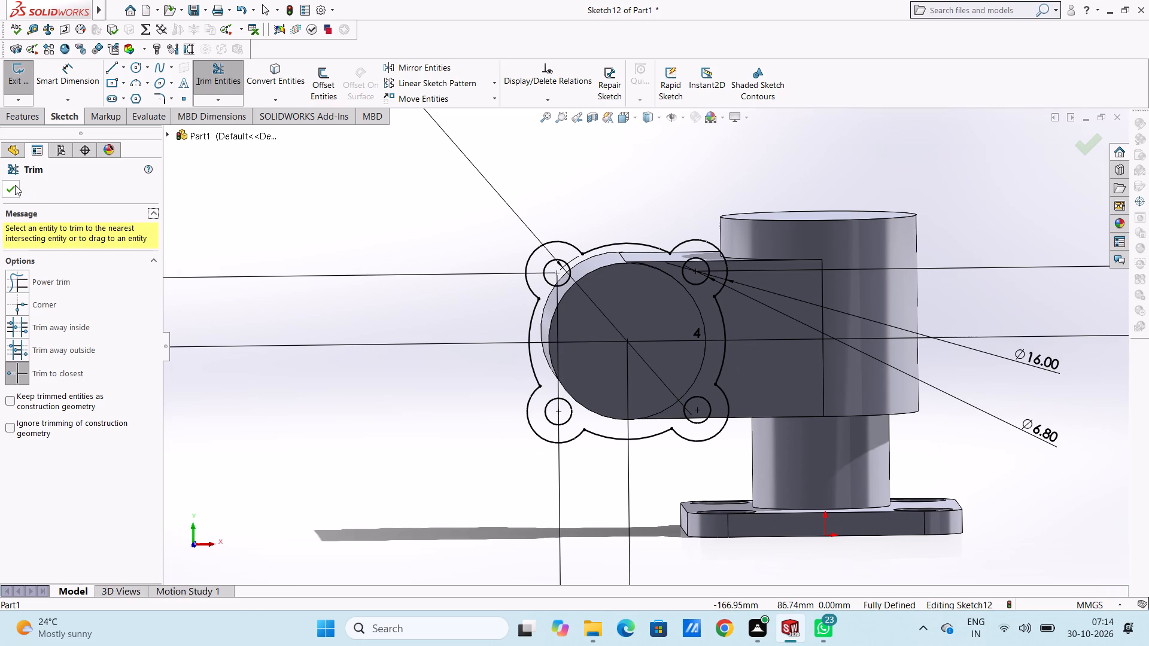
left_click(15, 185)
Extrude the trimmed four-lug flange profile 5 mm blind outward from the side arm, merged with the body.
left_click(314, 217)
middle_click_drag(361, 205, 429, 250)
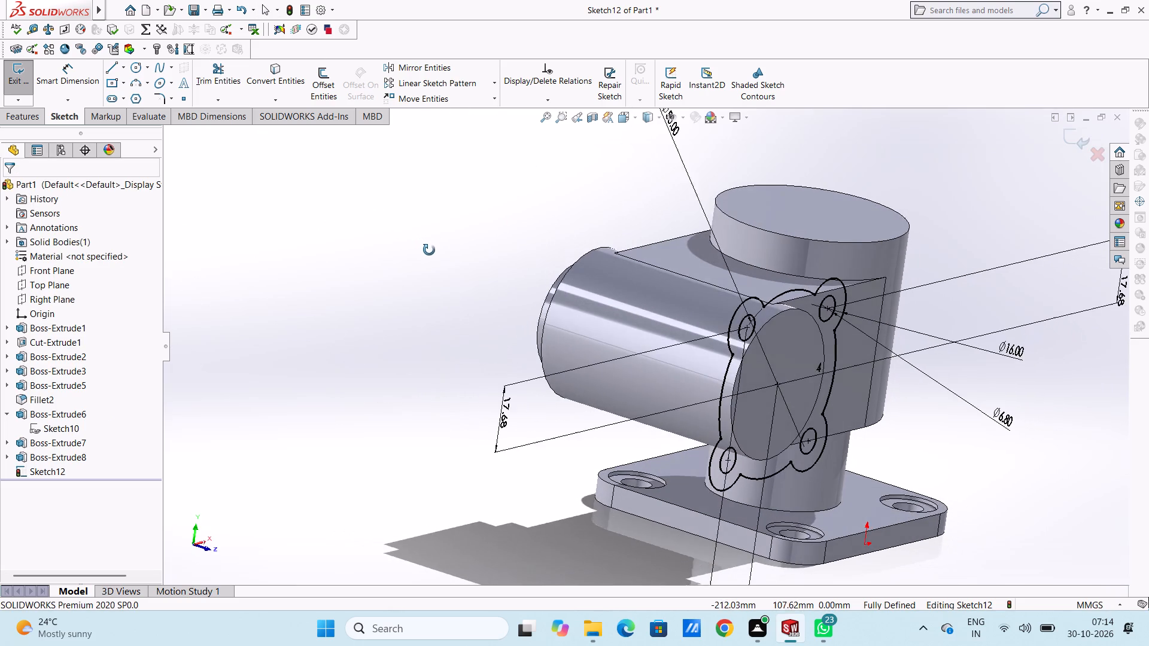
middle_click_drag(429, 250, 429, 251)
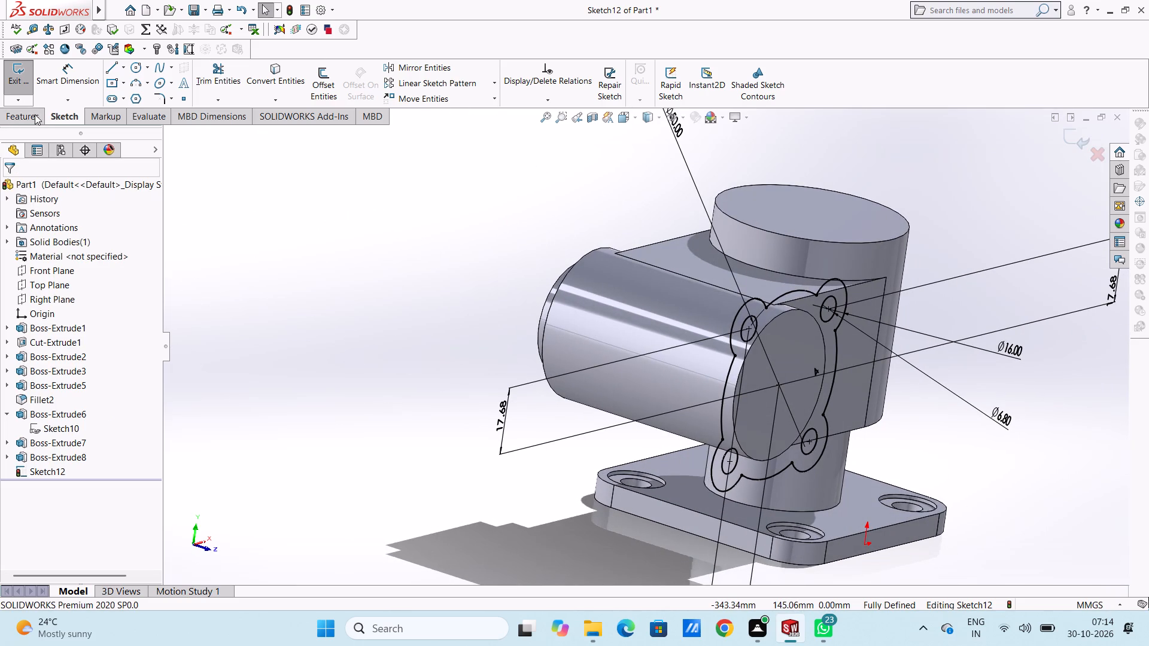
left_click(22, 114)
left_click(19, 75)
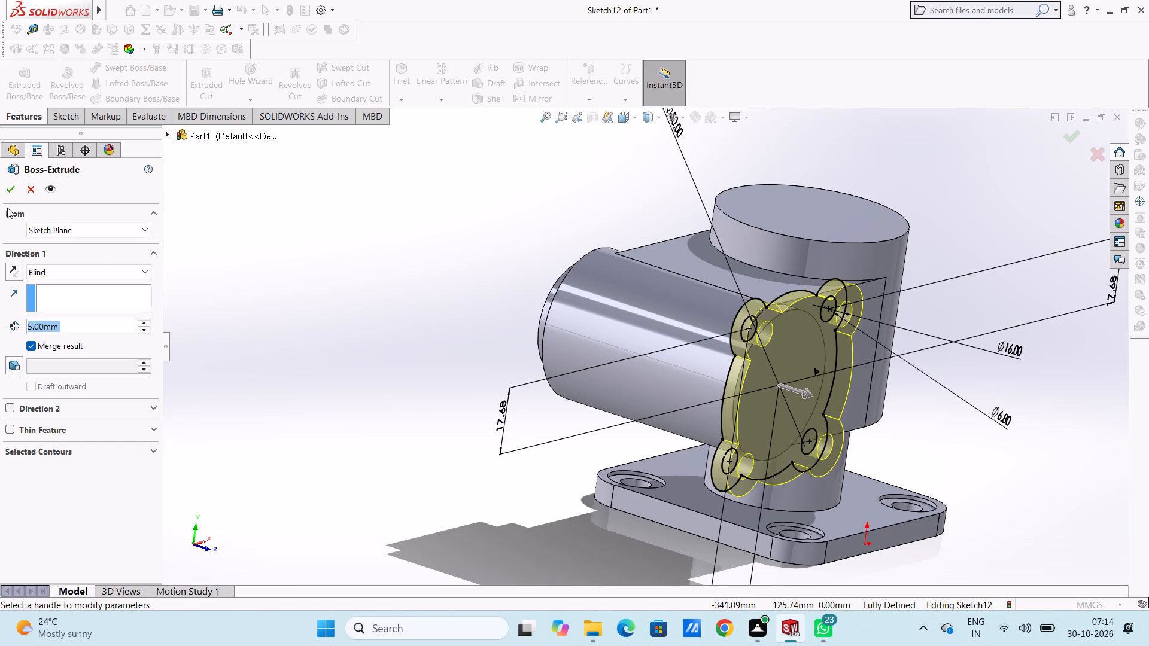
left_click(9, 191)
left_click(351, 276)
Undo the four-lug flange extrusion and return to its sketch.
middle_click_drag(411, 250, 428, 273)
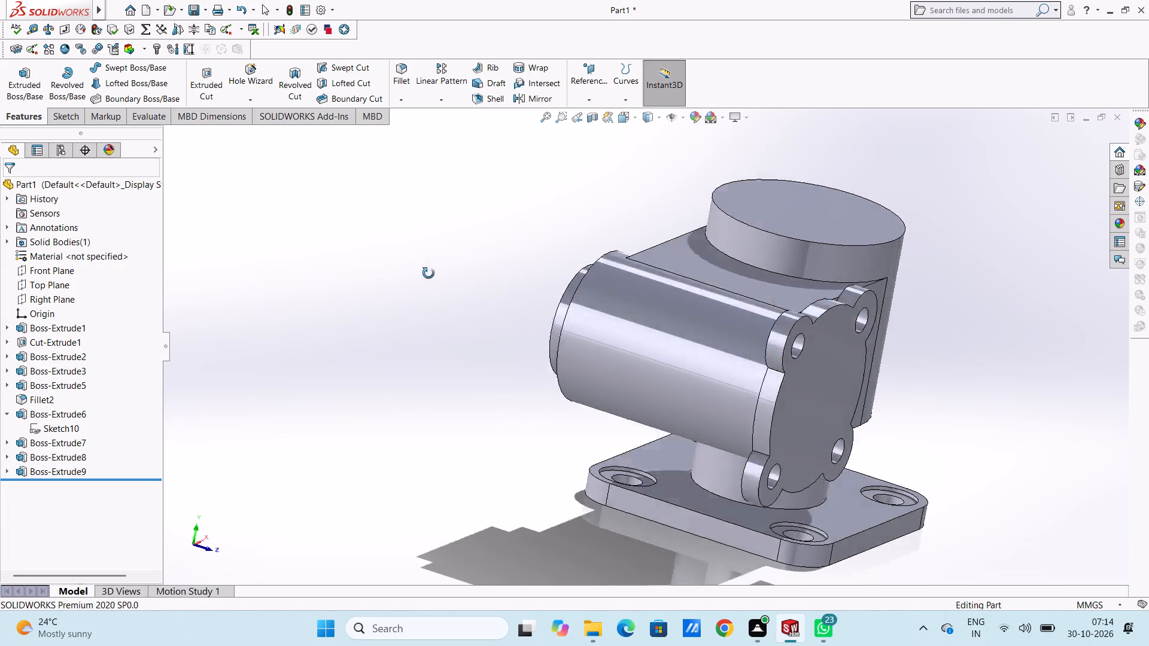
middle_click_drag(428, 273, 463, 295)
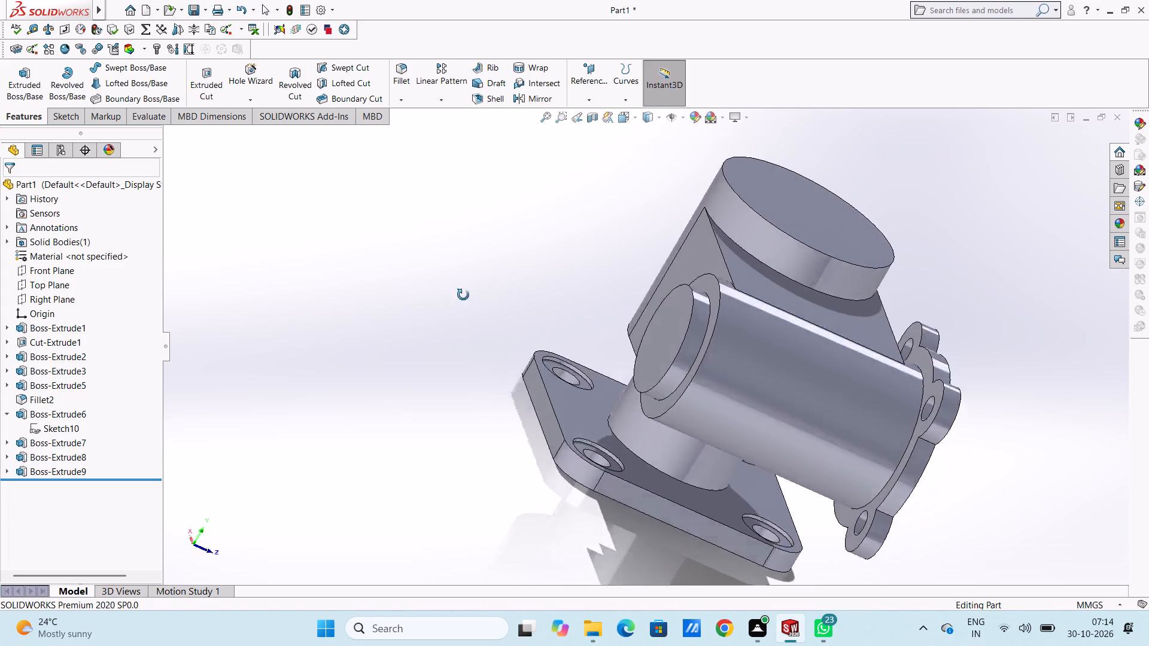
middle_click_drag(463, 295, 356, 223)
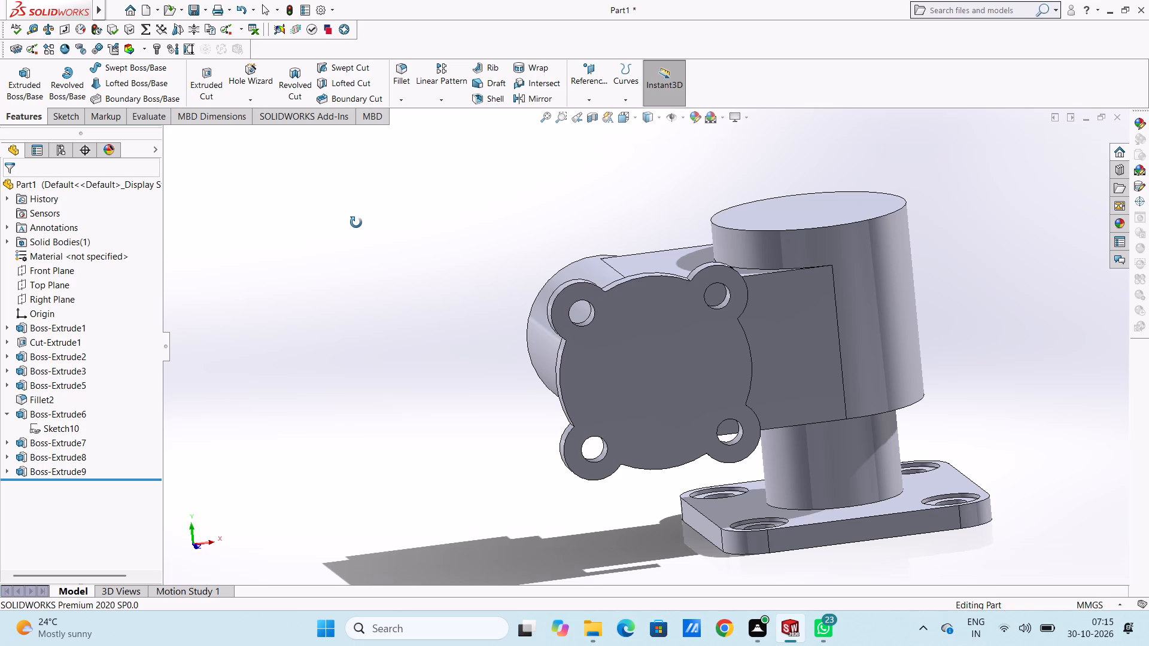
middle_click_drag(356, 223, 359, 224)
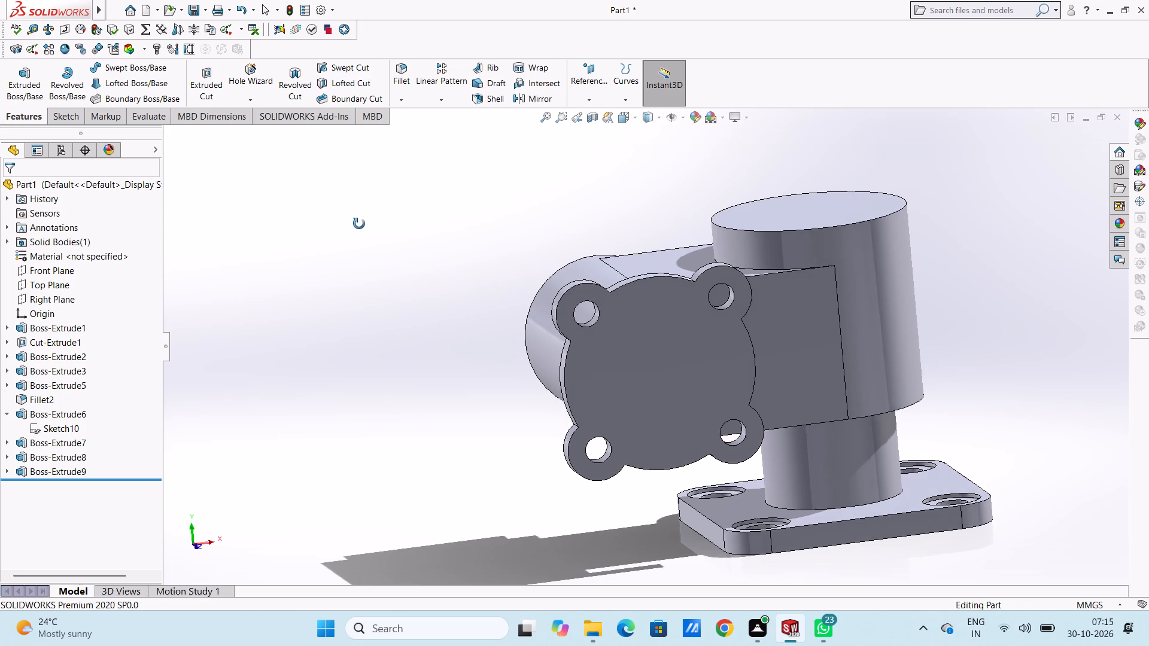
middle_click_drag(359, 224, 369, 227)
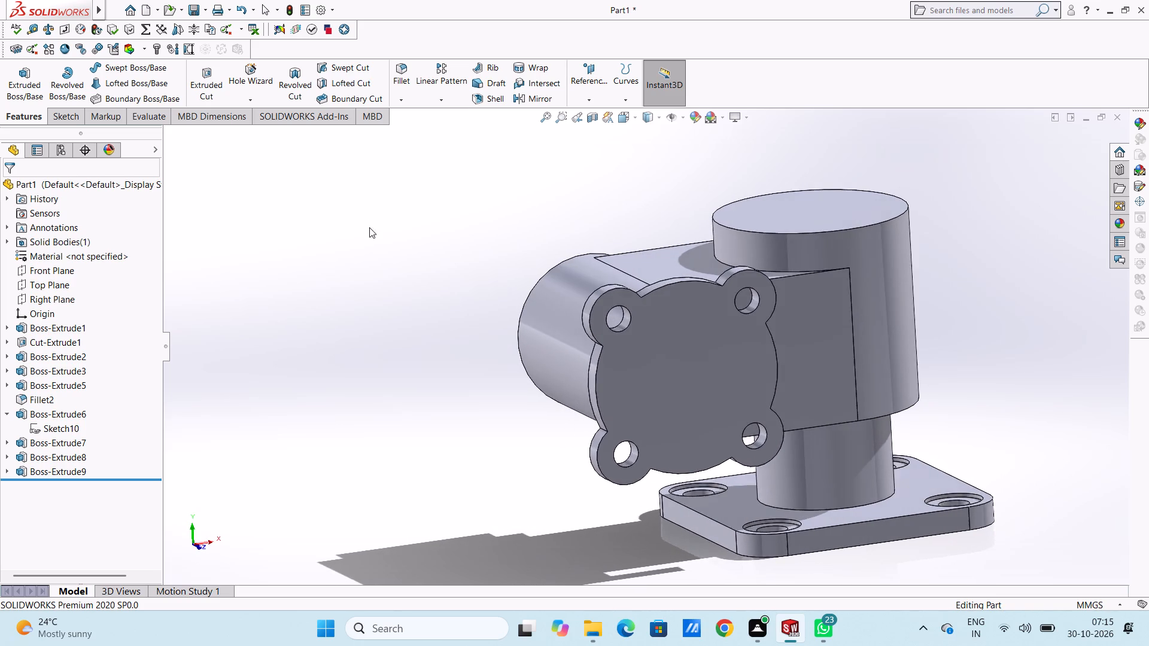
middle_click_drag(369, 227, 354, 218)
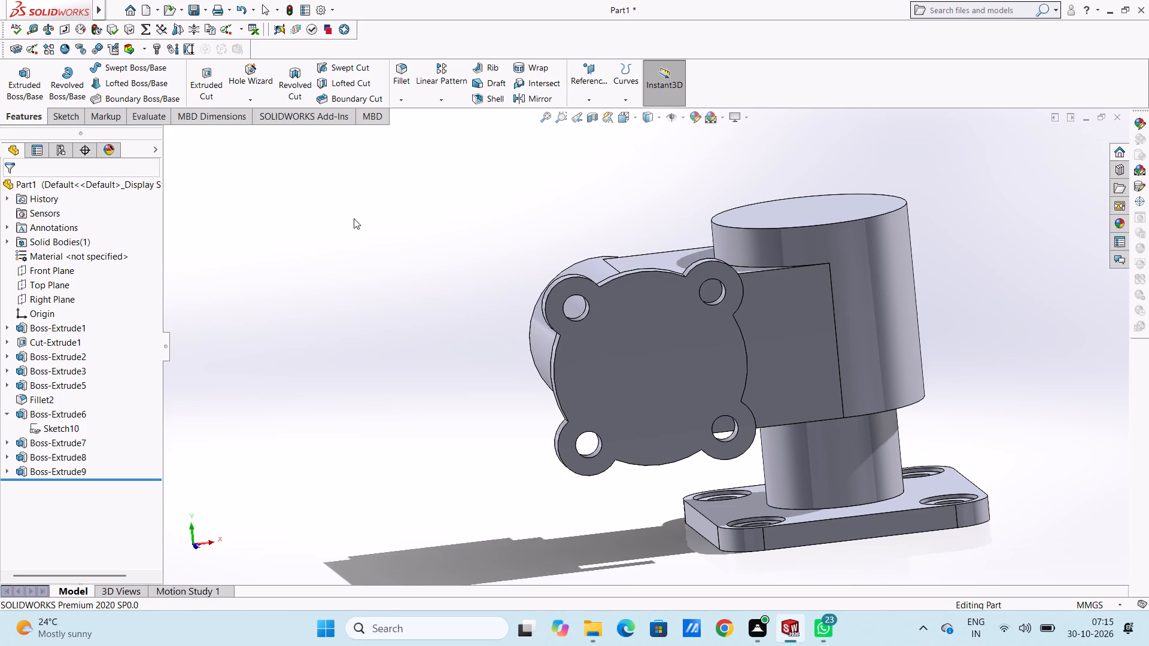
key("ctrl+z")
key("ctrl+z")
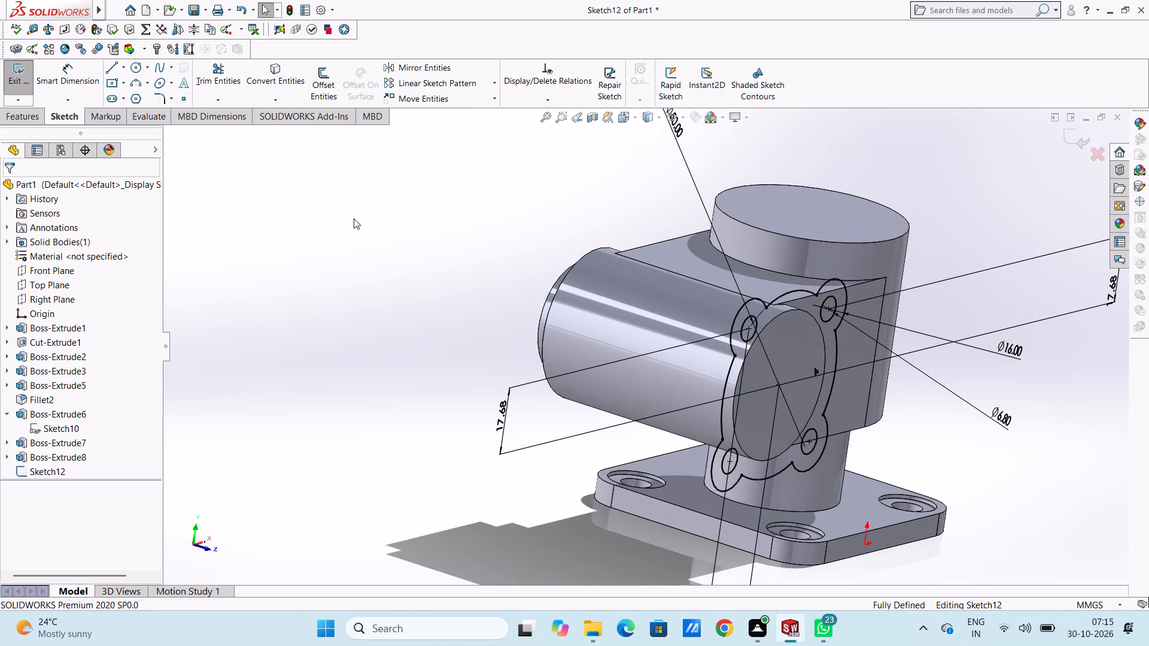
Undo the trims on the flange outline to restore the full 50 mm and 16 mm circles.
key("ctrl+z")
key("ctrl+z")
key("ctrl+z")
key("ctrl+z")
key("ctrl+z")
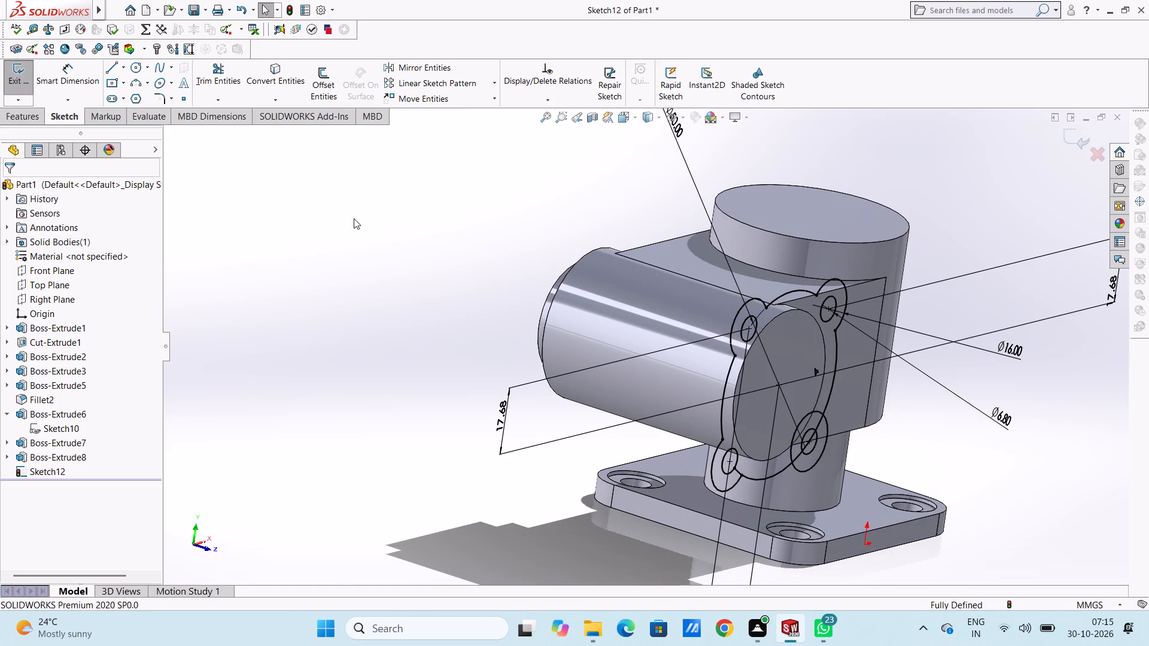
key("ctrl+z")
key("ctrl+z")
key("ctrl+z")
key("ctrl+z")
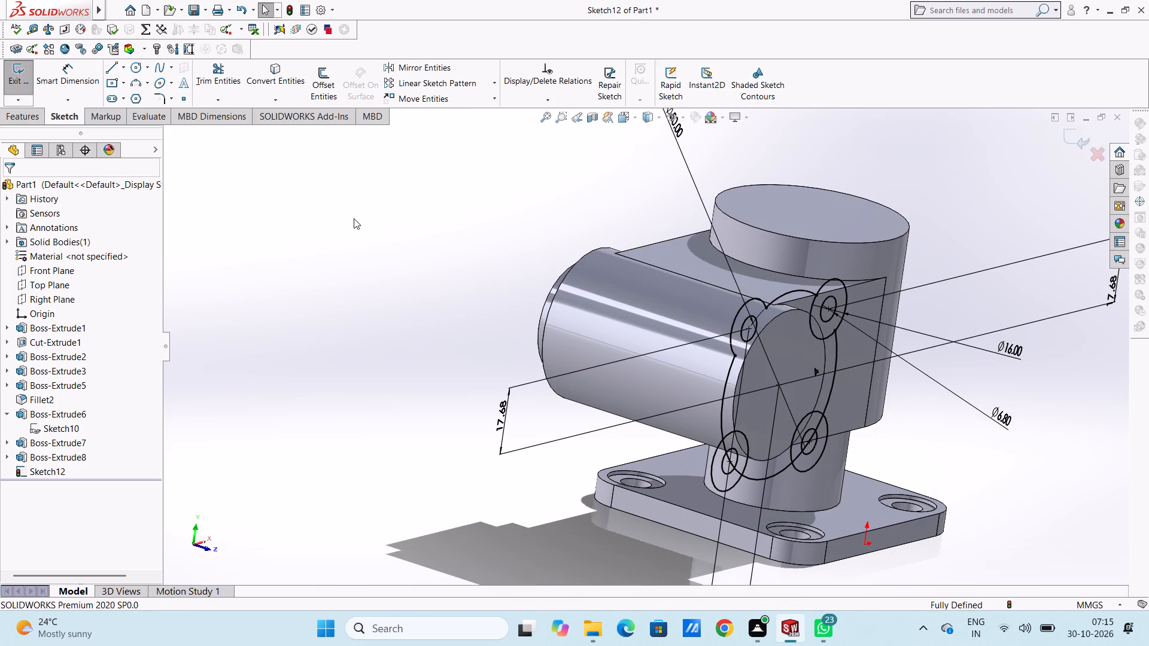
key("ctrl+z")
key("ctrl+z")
Undo the two dimensions to the upper-left patterned circles and the circular pattern of the 16 mm and 6.8 mm circles.
key("ctrl+z")
key("ctrl+z")
key("ctrl+z")
key("ctrl+z")
key("ctrl+z")
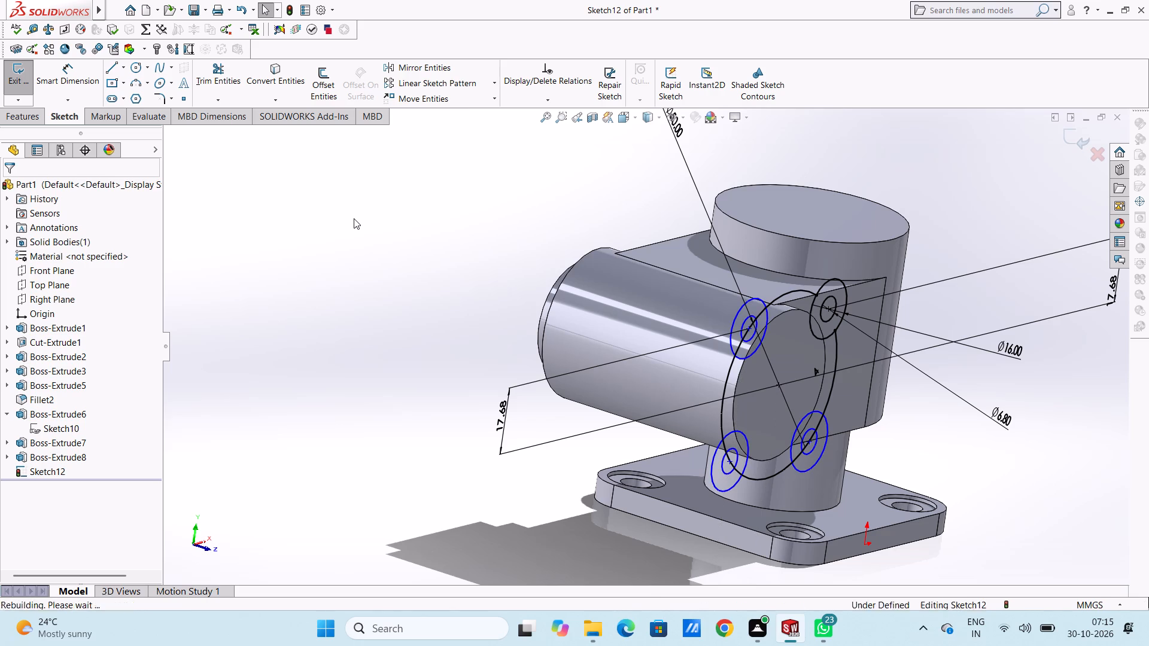
key("ctrl+z")
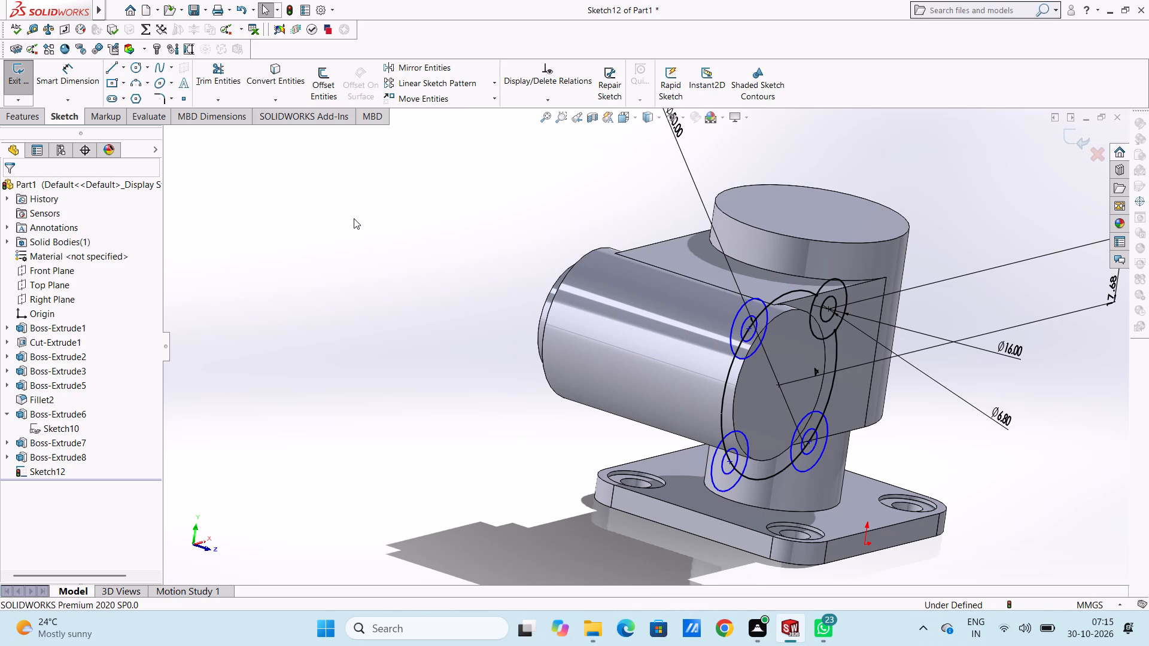
key("ctrl+z")
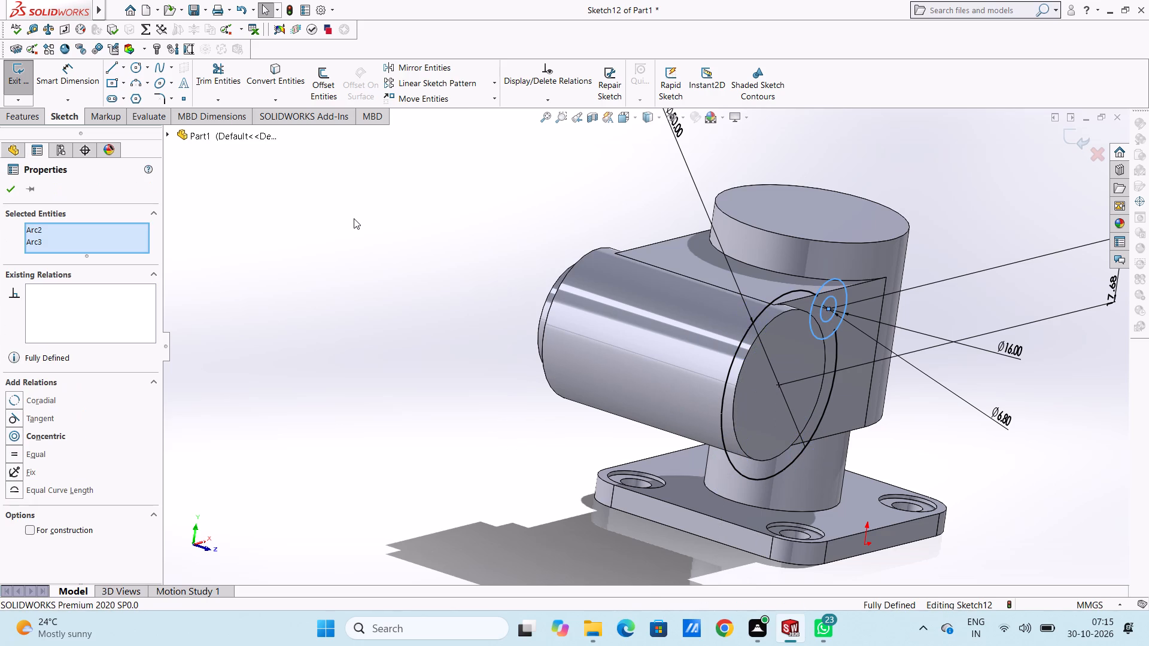
Circular-pattern the 16 mm and 6.8 mm circles about the 50 mm flange circle's centre, four equally spaced instances over 360 degrees.
left_click(492, 80)
left_click(480, 115)
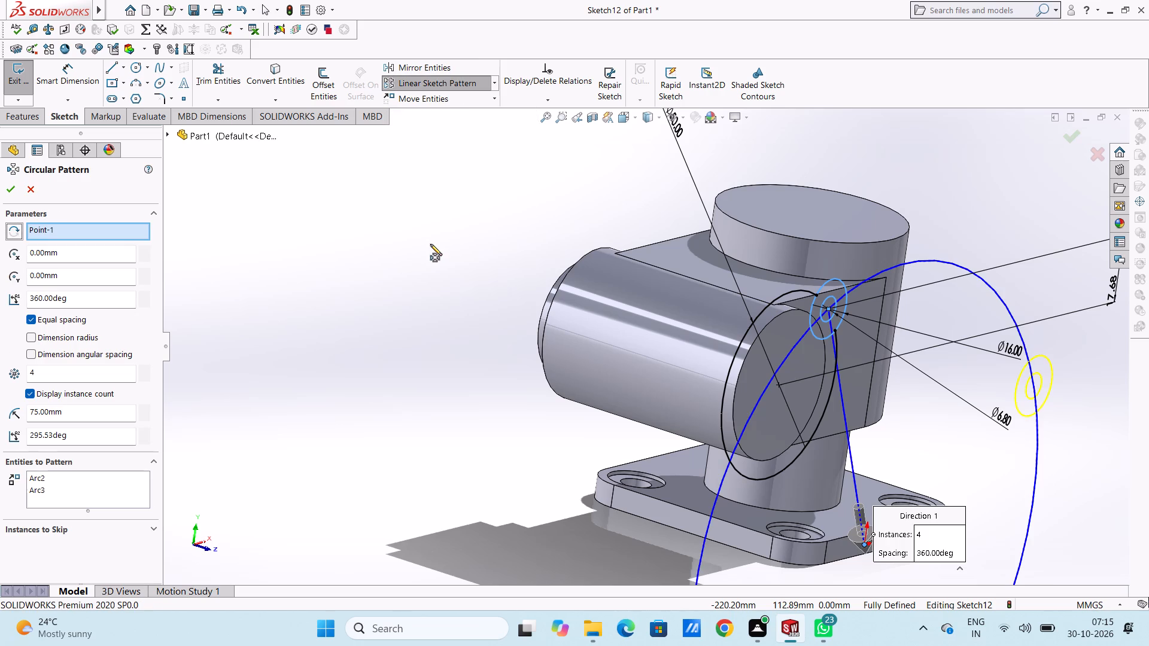
right_click(130, 237)
right_click(144, 230)
left_click(164, 251)
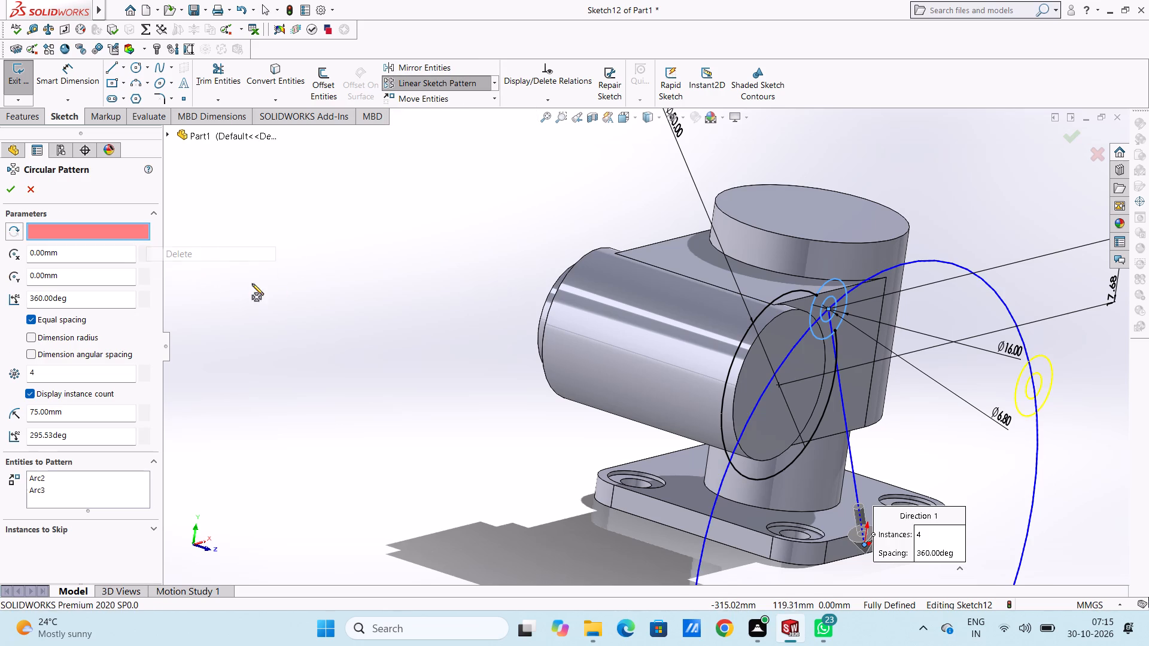
middle_click_drag(424, 360, 349, 316)
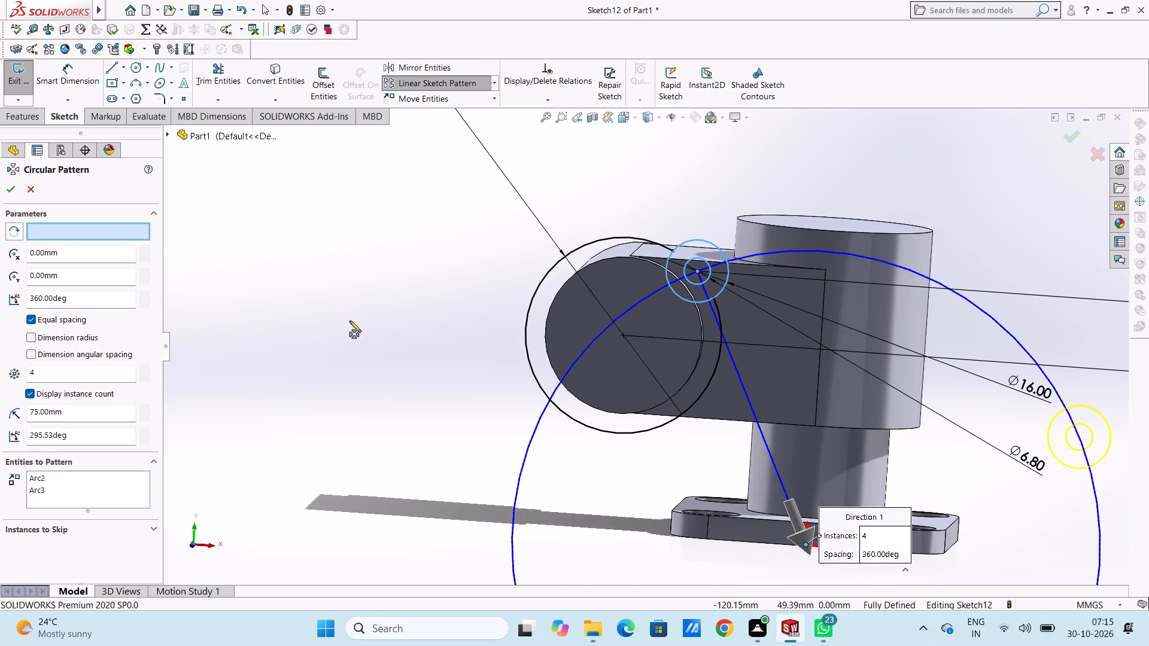
left_click(622, 337)
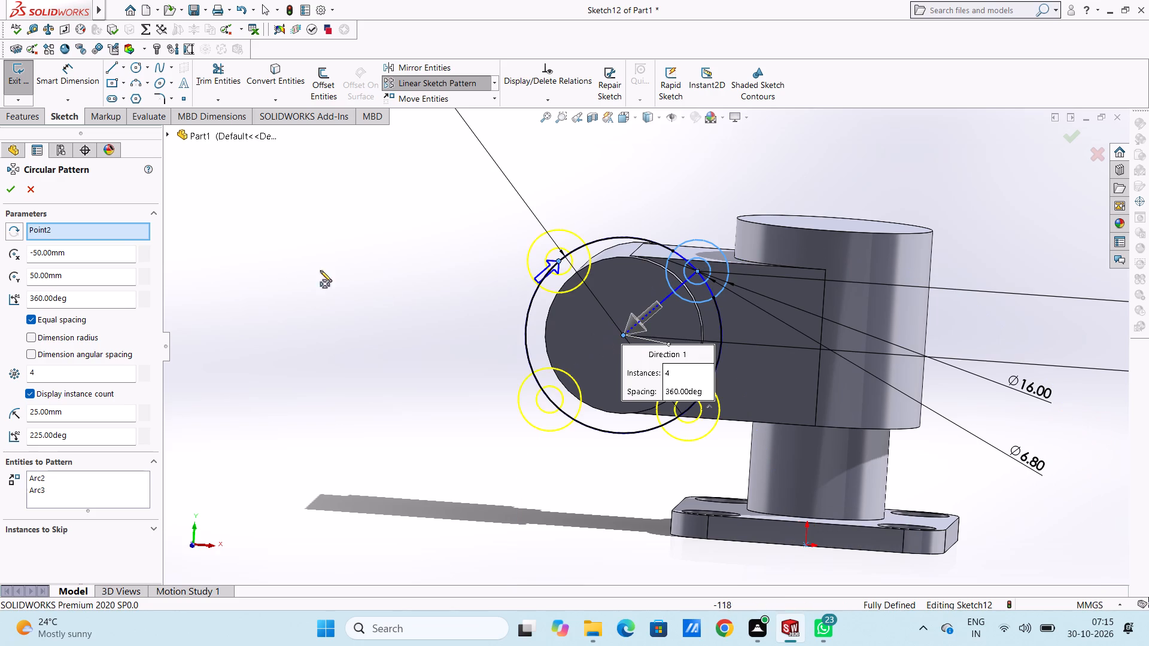
left_click(8, 192)
left_click(275, 296)
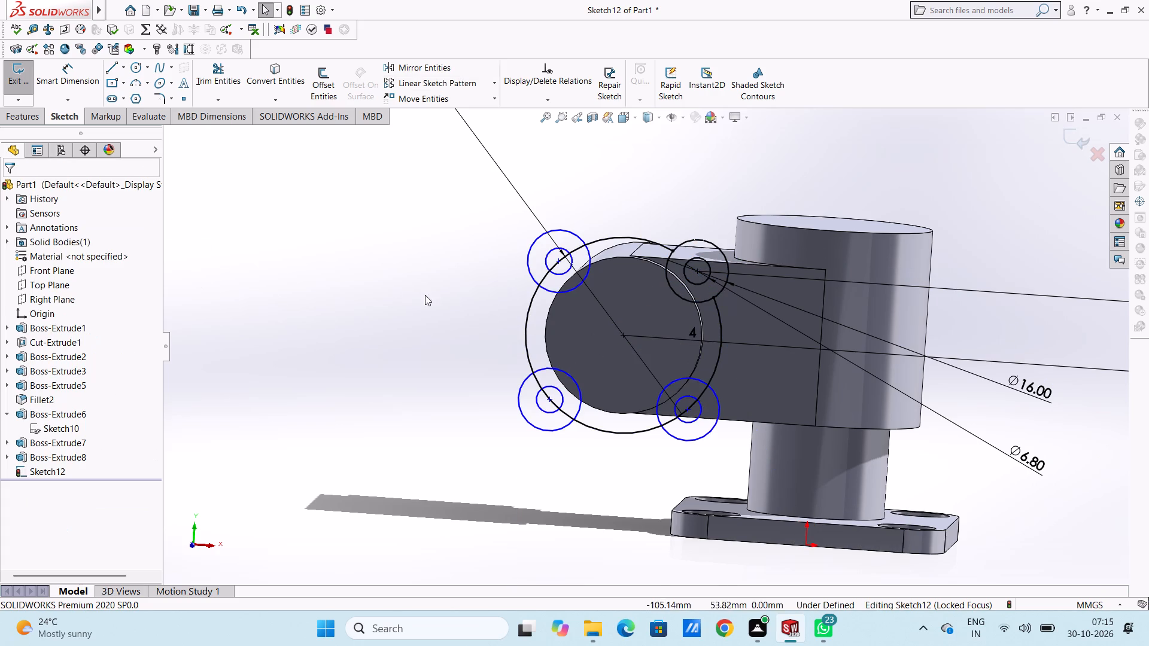
Dimension the upper-left patterned circle's centre vertically and horizontally from the flange centre.
middle_click_drag(434, 286, 434, 304)
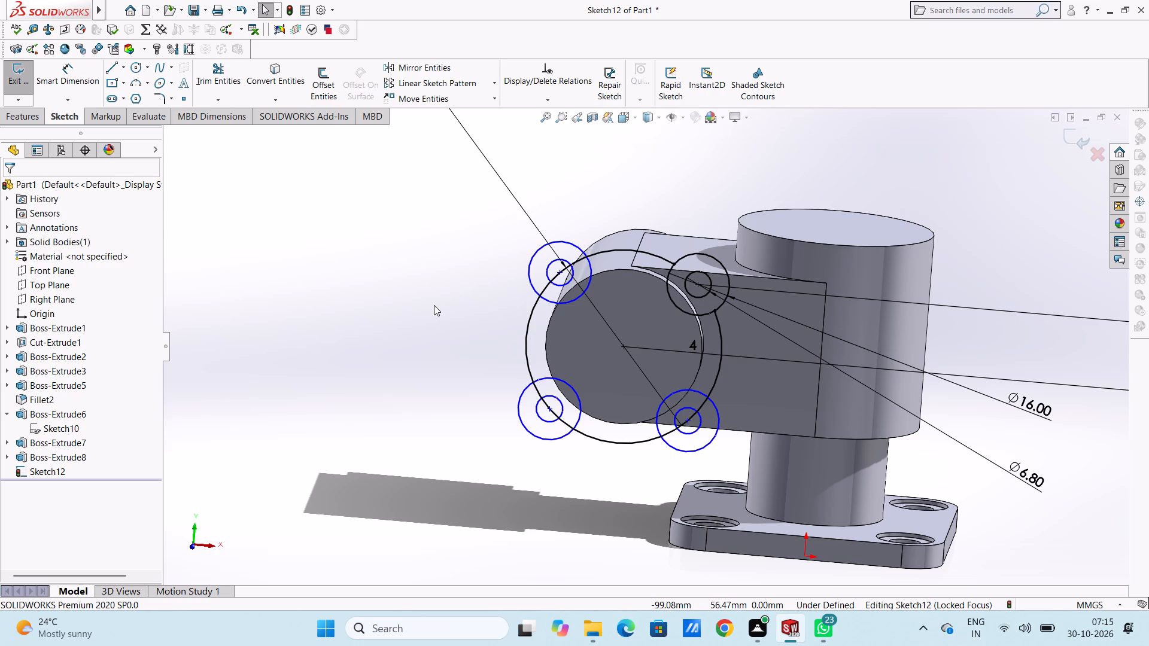
left_click(71, 85)
left_click(626, 349)
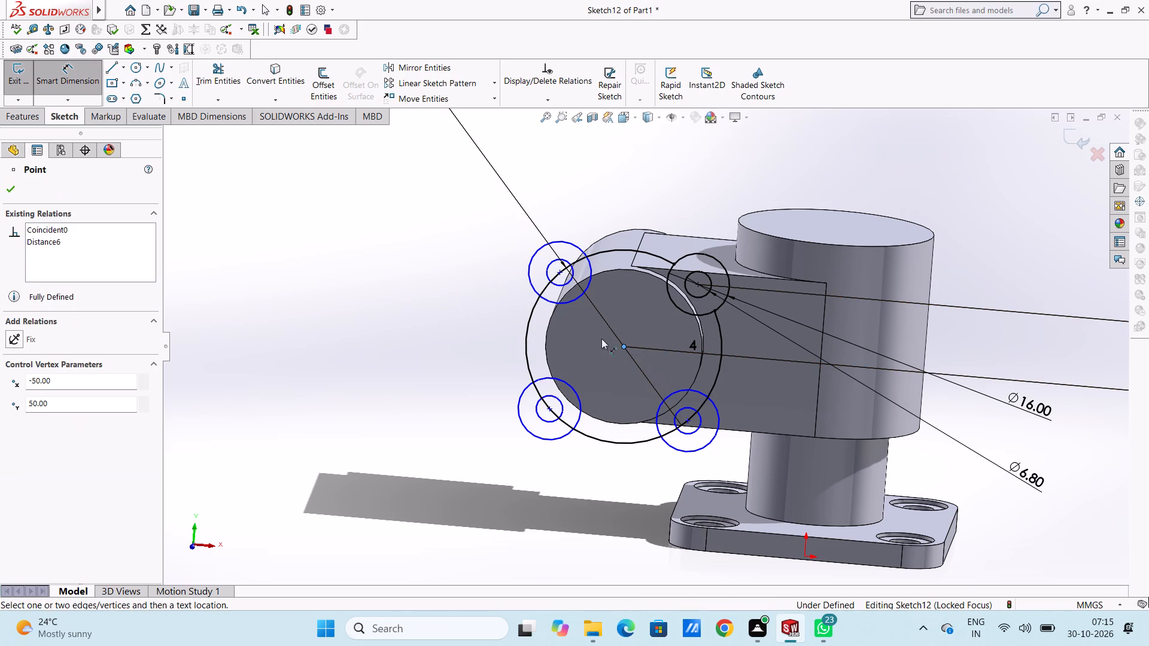
left_click(560, 270)
left_click(369, 286)
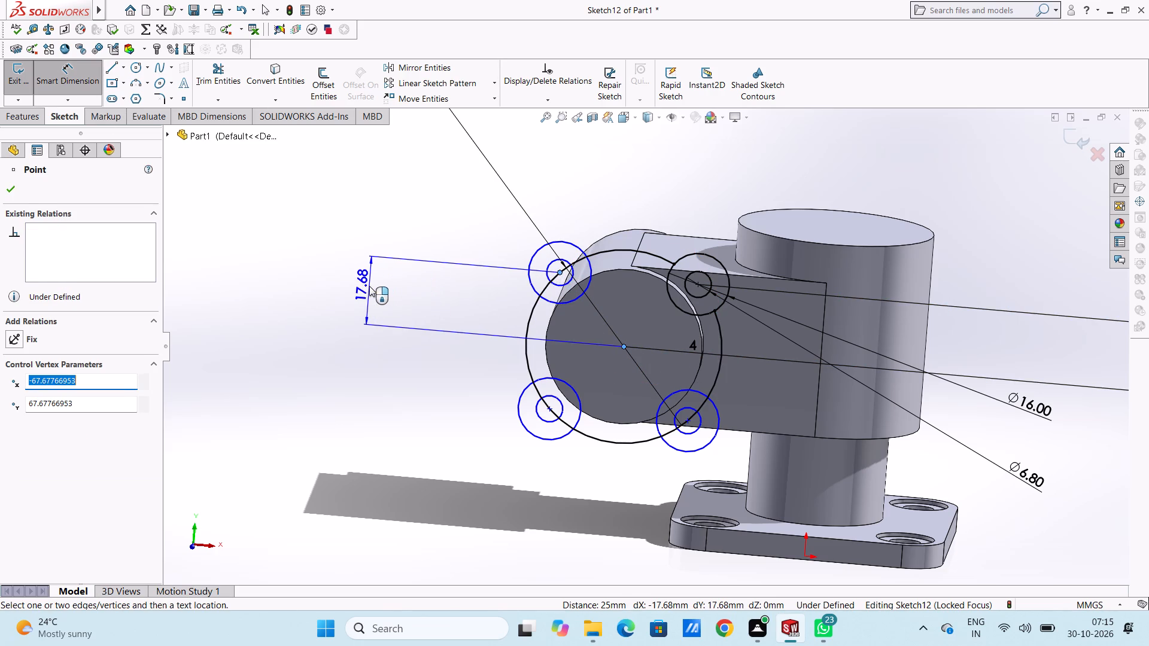
left_click(314, 267)
left_click(311, 241)
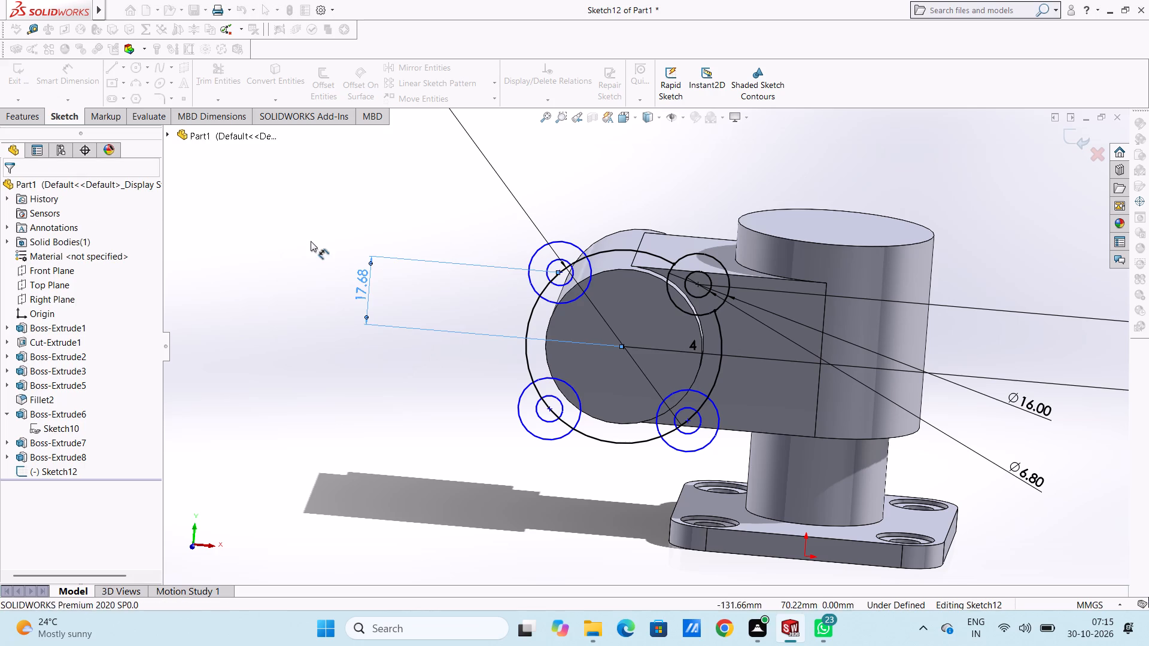
left_click(562, 272)
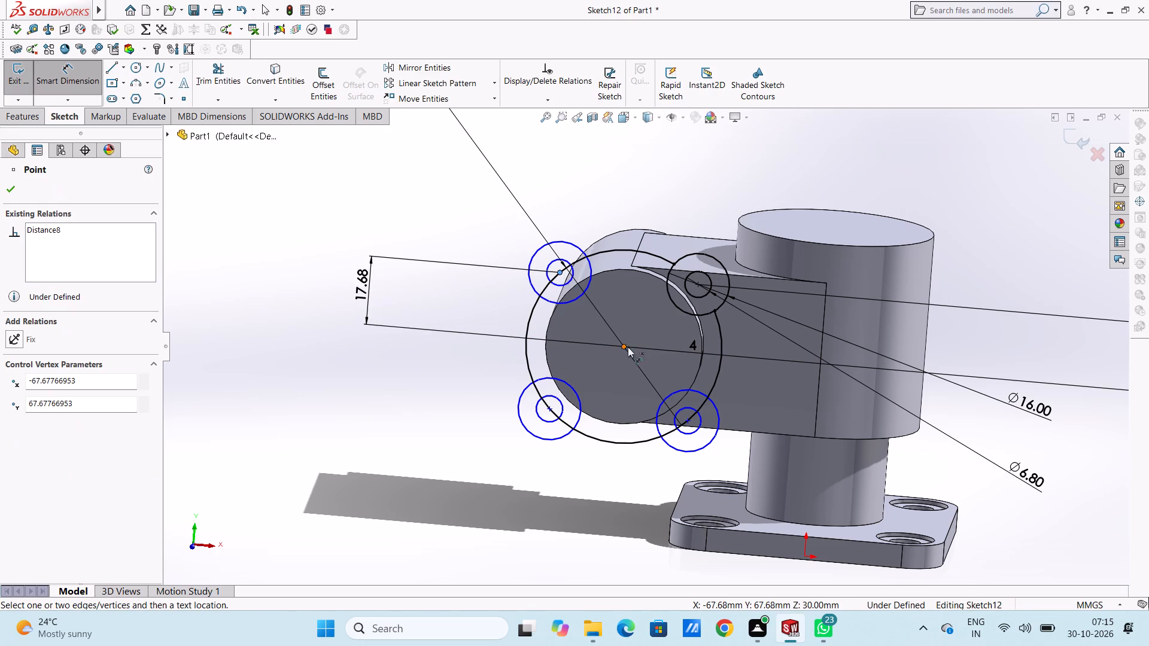
left_click(625, 347)
scroll(619, 249, "up", 4)
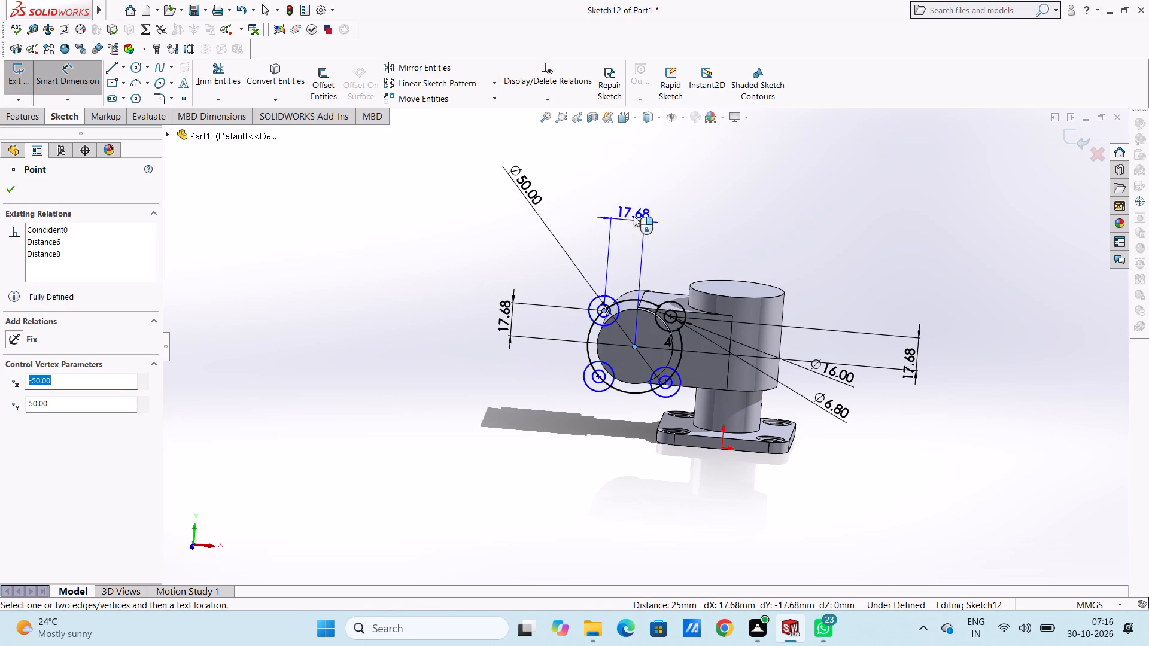
left_click(634, 211)
left_click(586, 189)
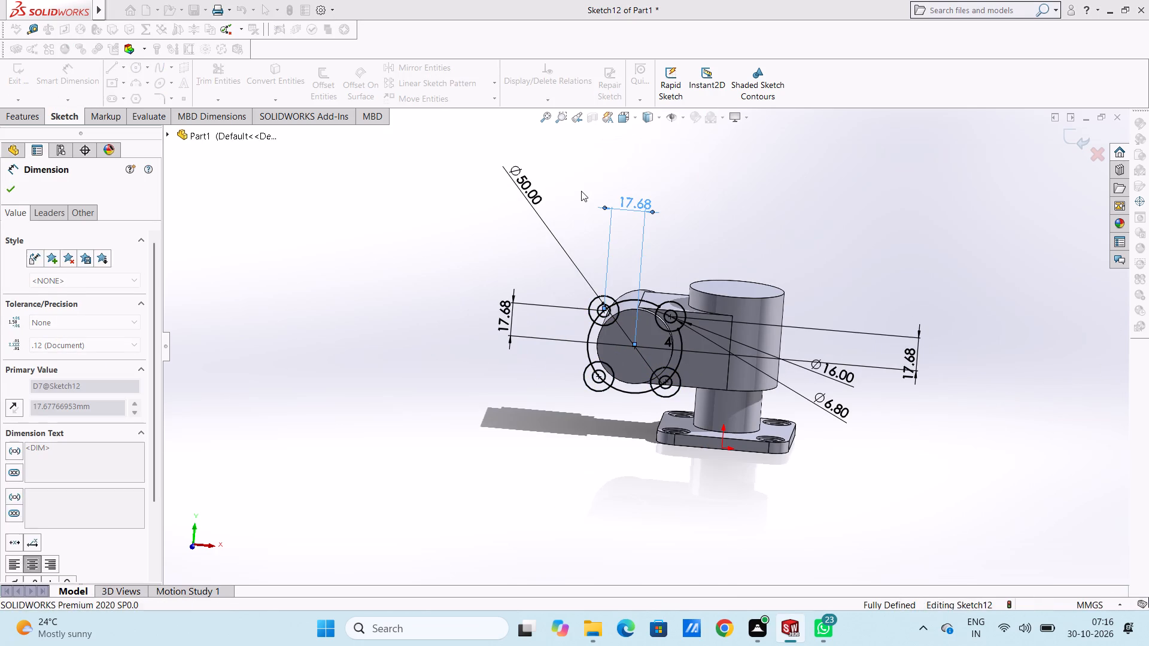
left_click(580, 191)
left_click(74, 88)
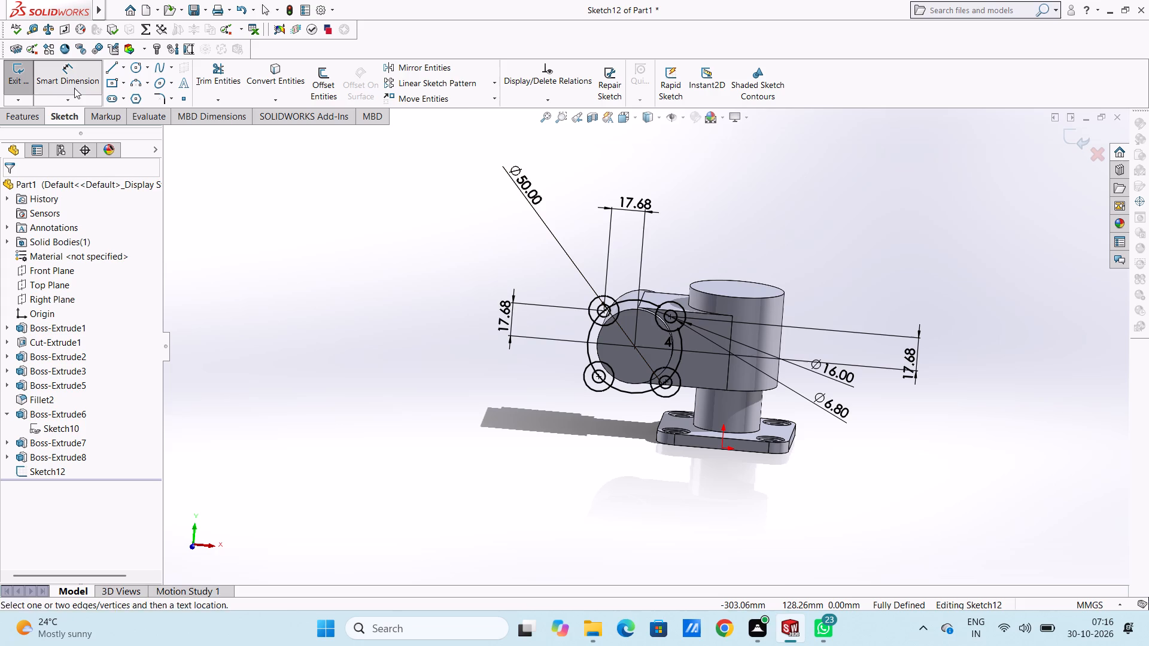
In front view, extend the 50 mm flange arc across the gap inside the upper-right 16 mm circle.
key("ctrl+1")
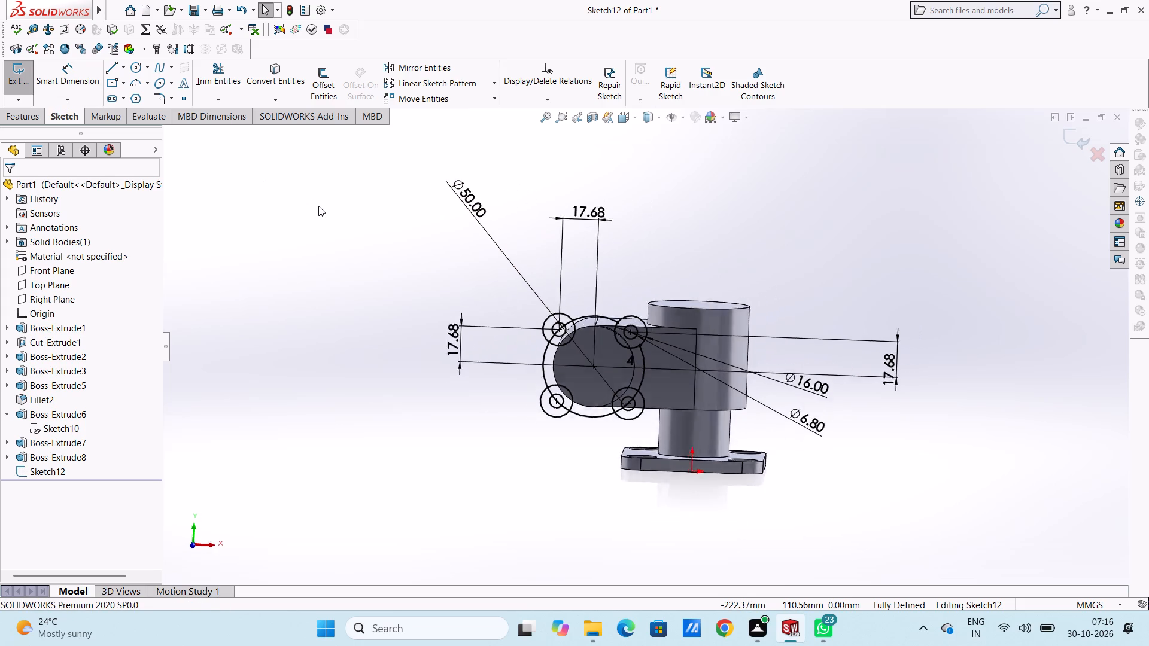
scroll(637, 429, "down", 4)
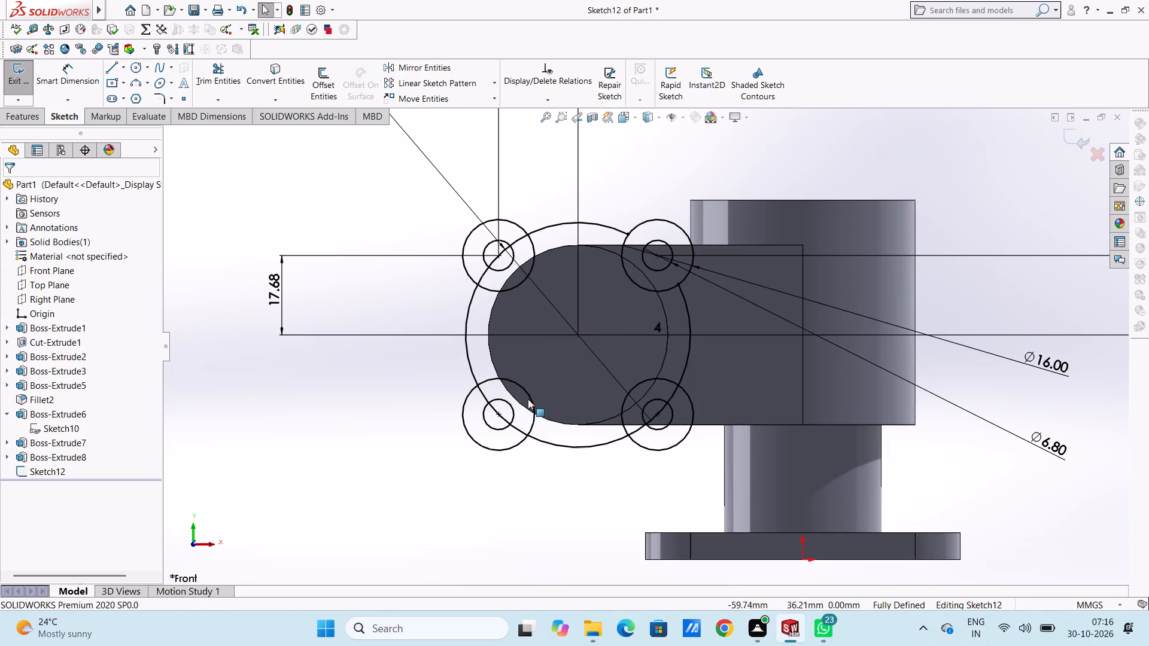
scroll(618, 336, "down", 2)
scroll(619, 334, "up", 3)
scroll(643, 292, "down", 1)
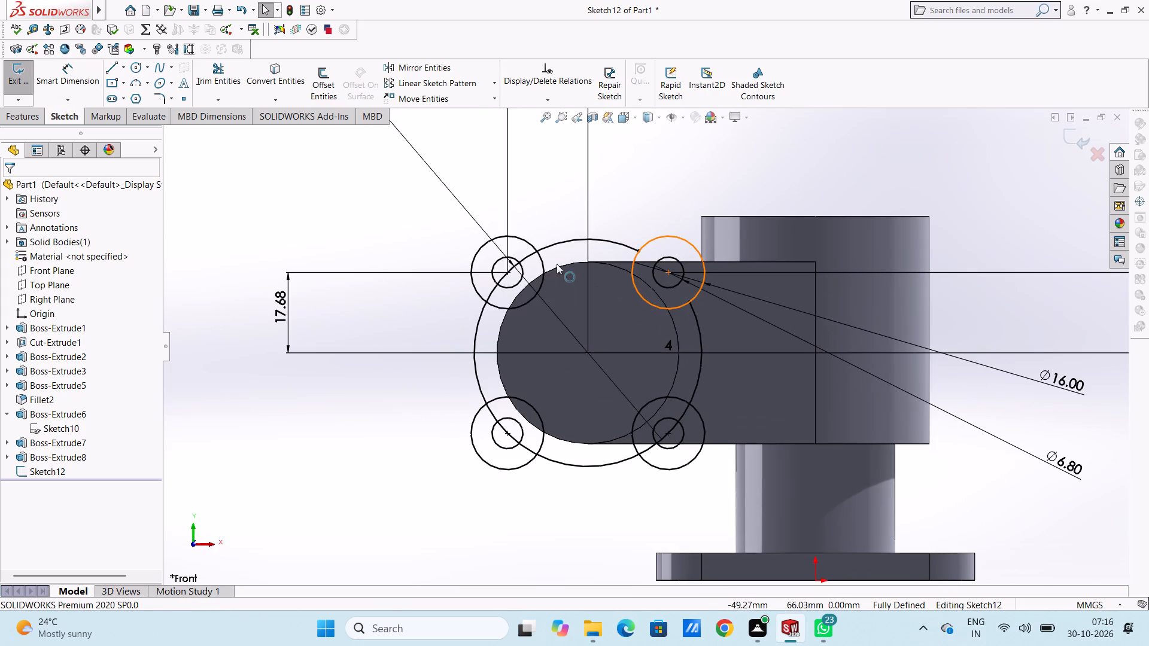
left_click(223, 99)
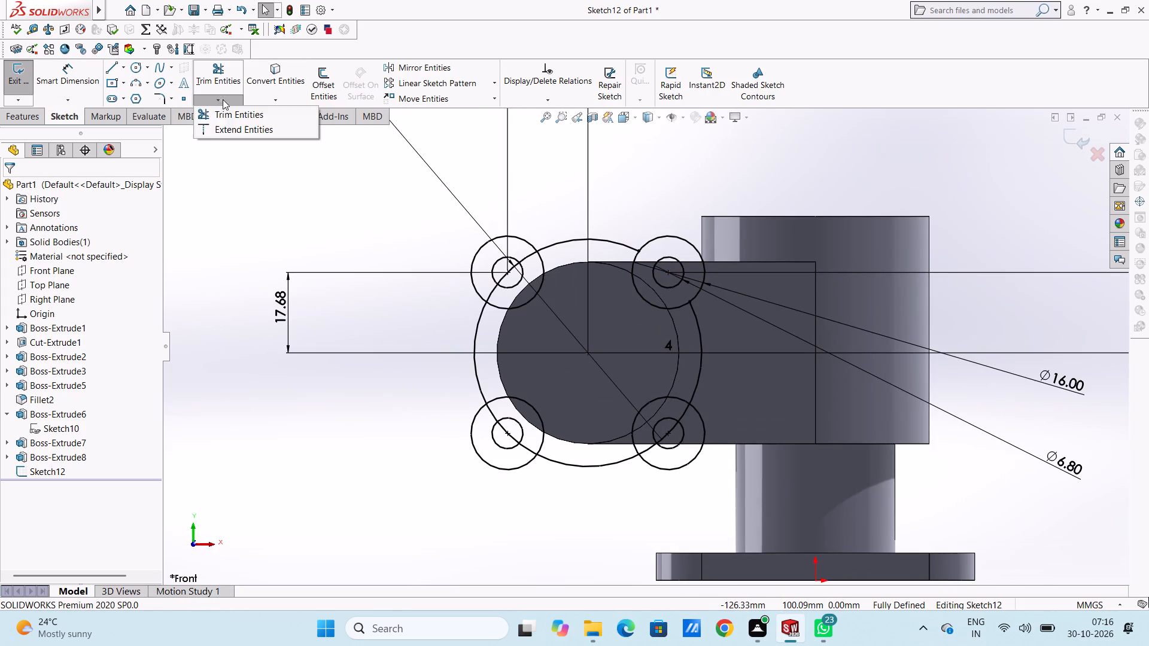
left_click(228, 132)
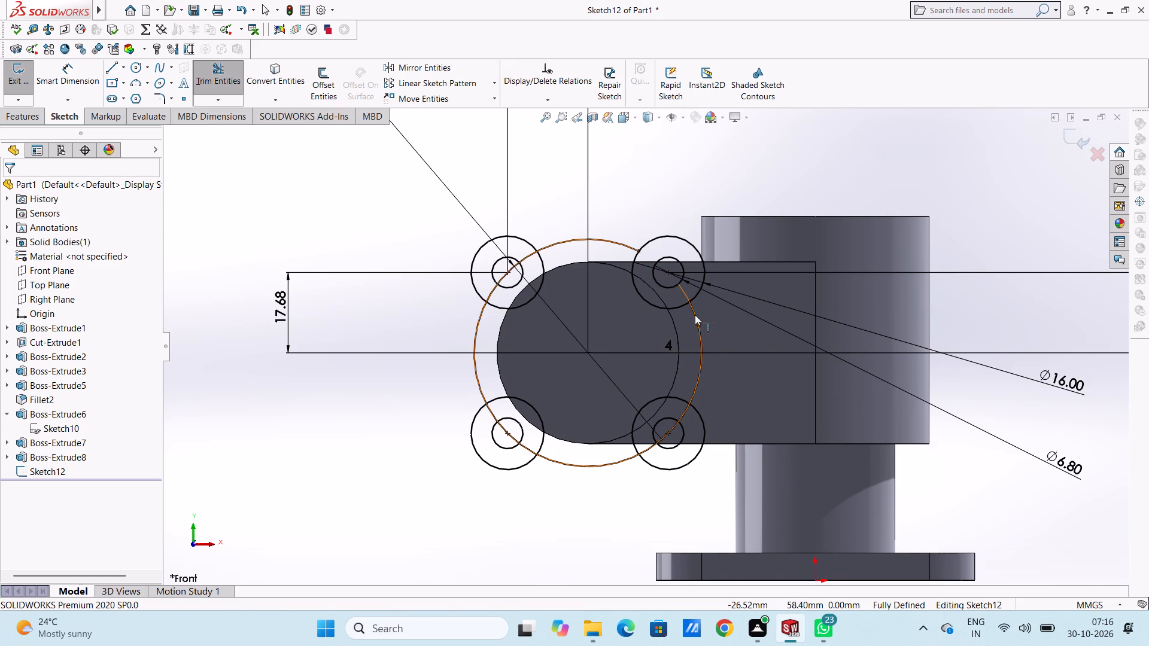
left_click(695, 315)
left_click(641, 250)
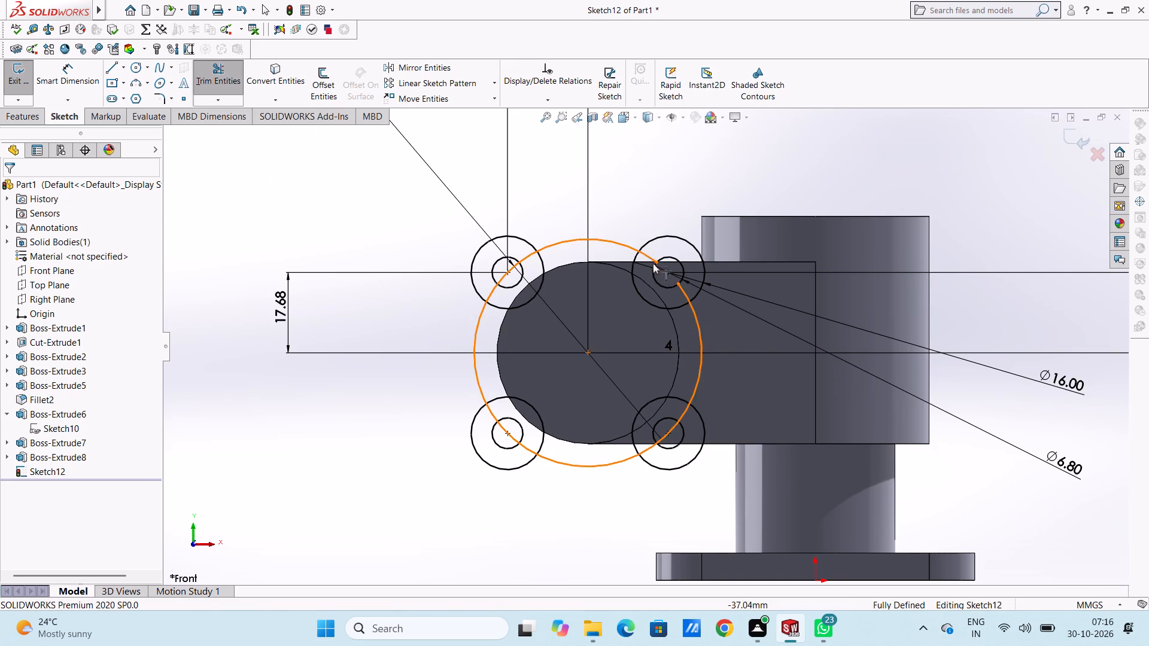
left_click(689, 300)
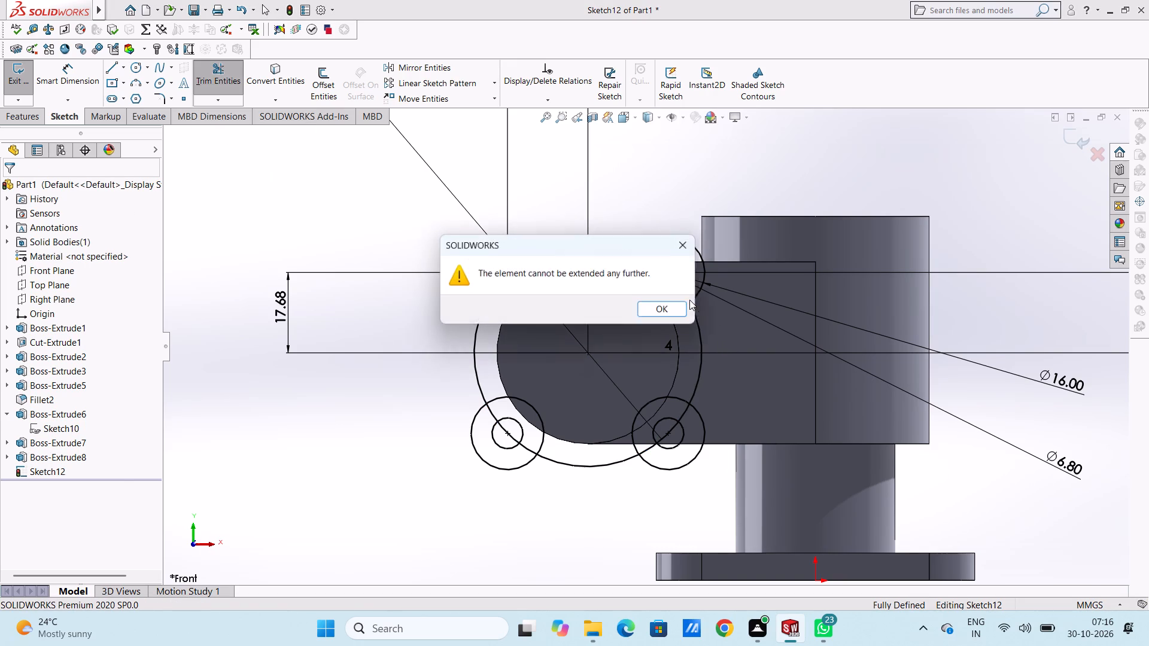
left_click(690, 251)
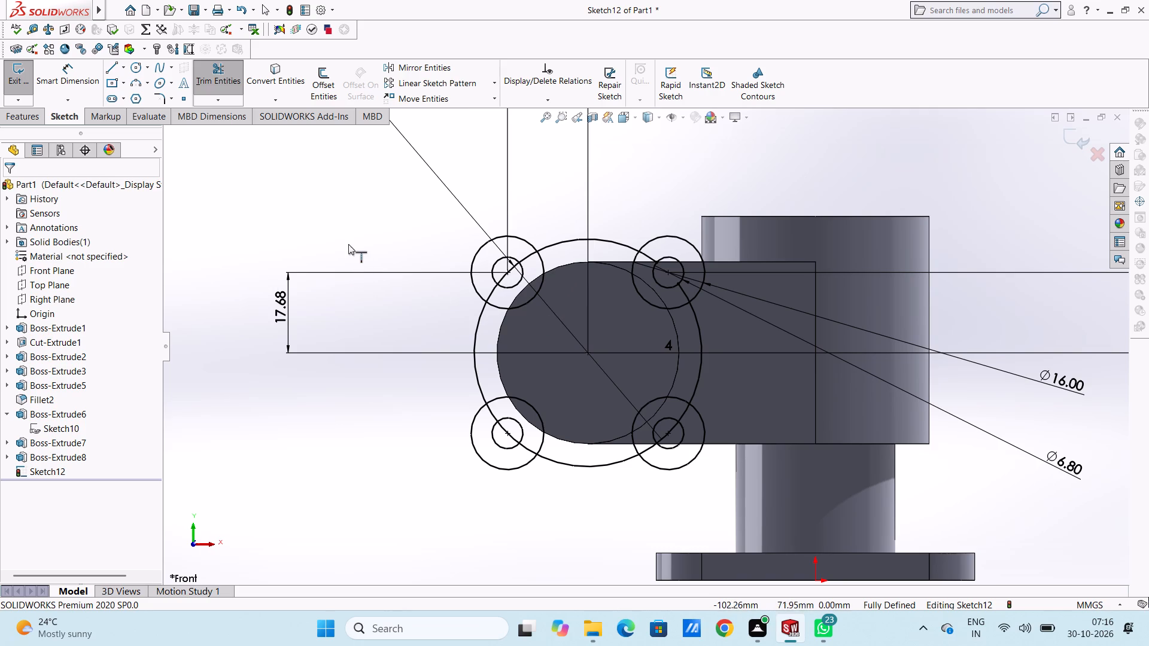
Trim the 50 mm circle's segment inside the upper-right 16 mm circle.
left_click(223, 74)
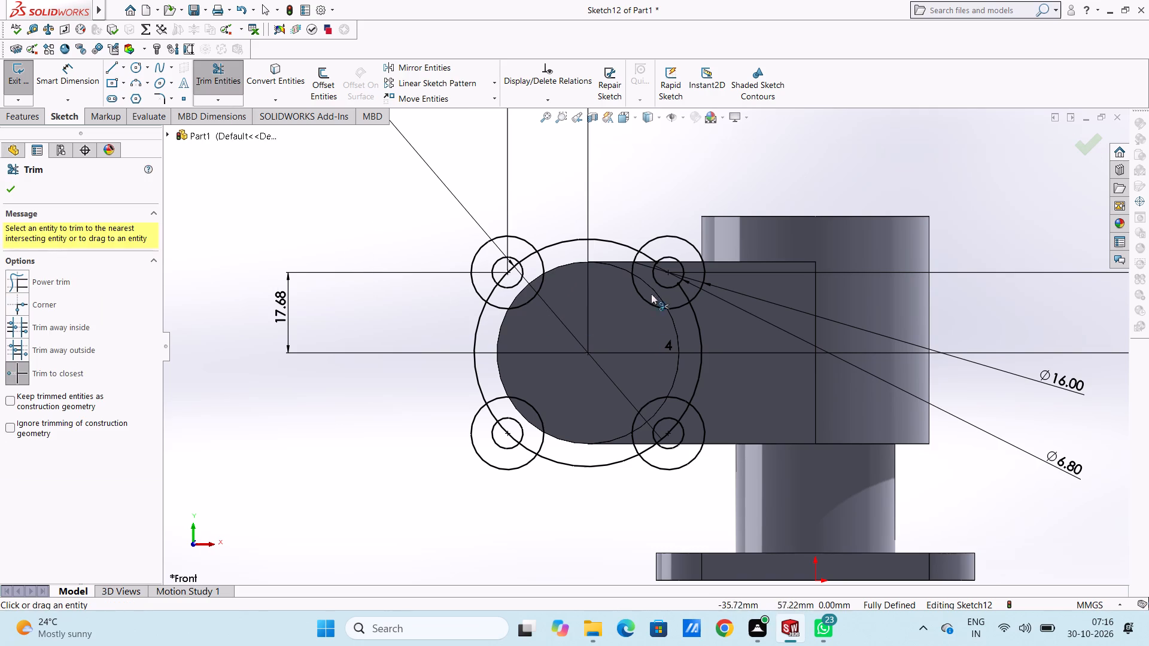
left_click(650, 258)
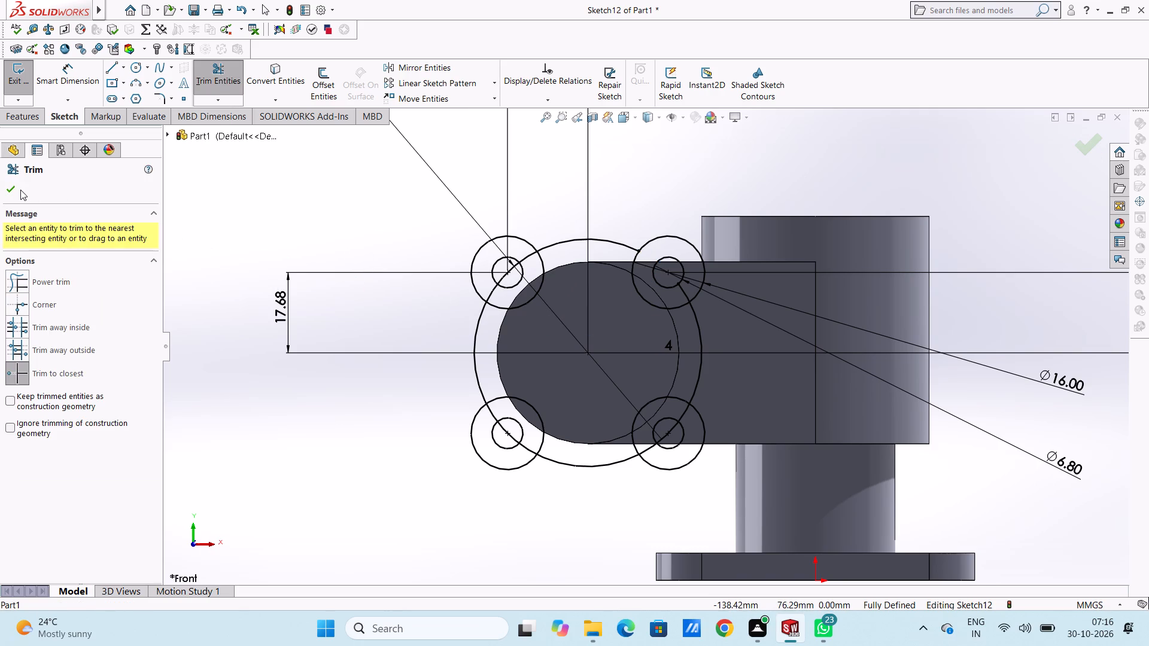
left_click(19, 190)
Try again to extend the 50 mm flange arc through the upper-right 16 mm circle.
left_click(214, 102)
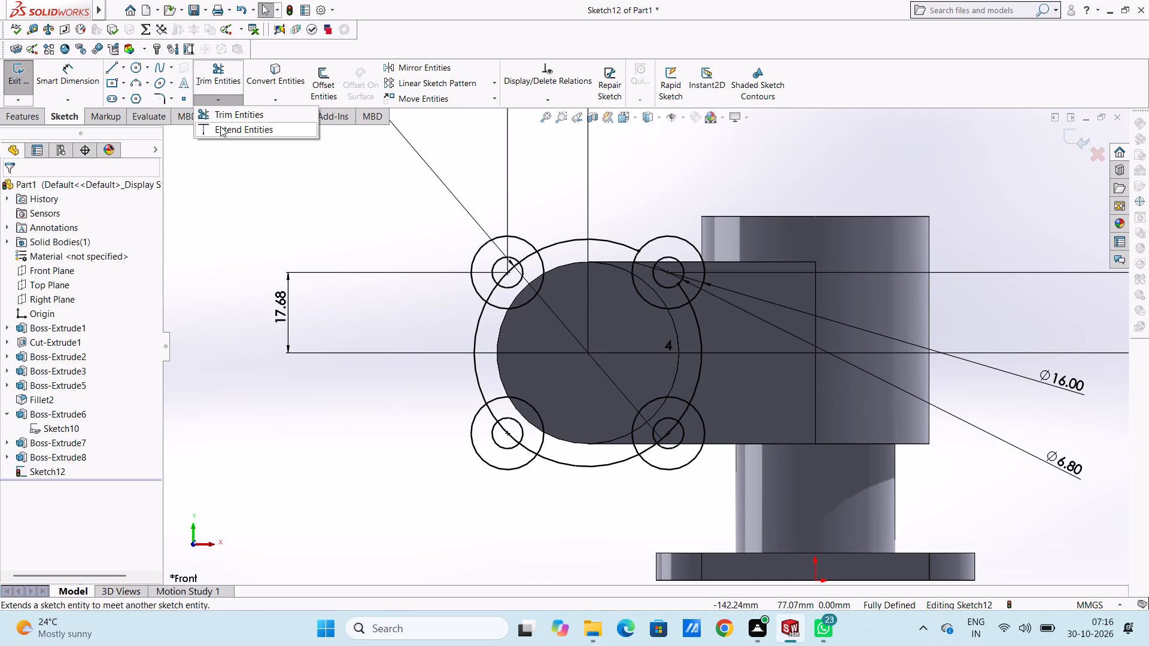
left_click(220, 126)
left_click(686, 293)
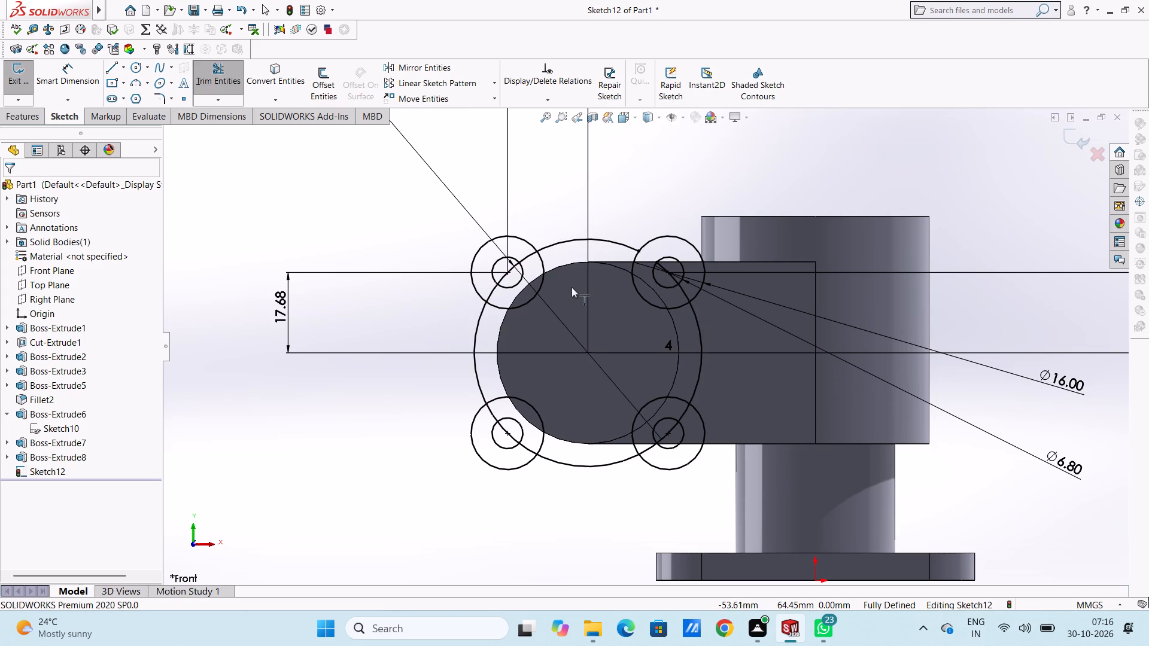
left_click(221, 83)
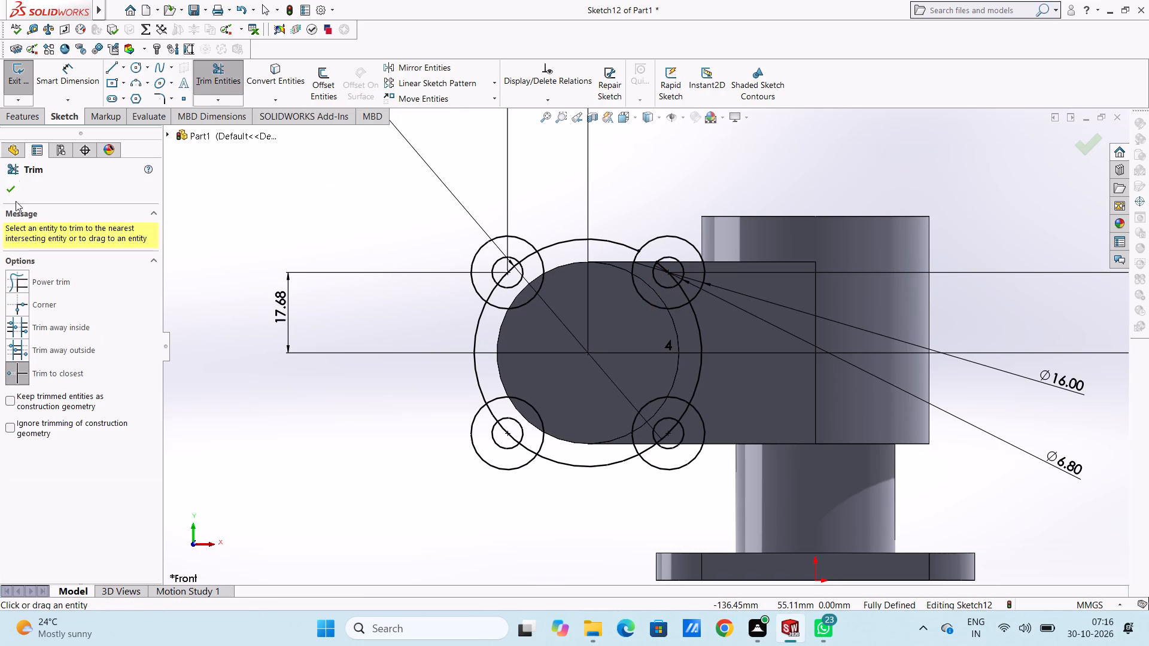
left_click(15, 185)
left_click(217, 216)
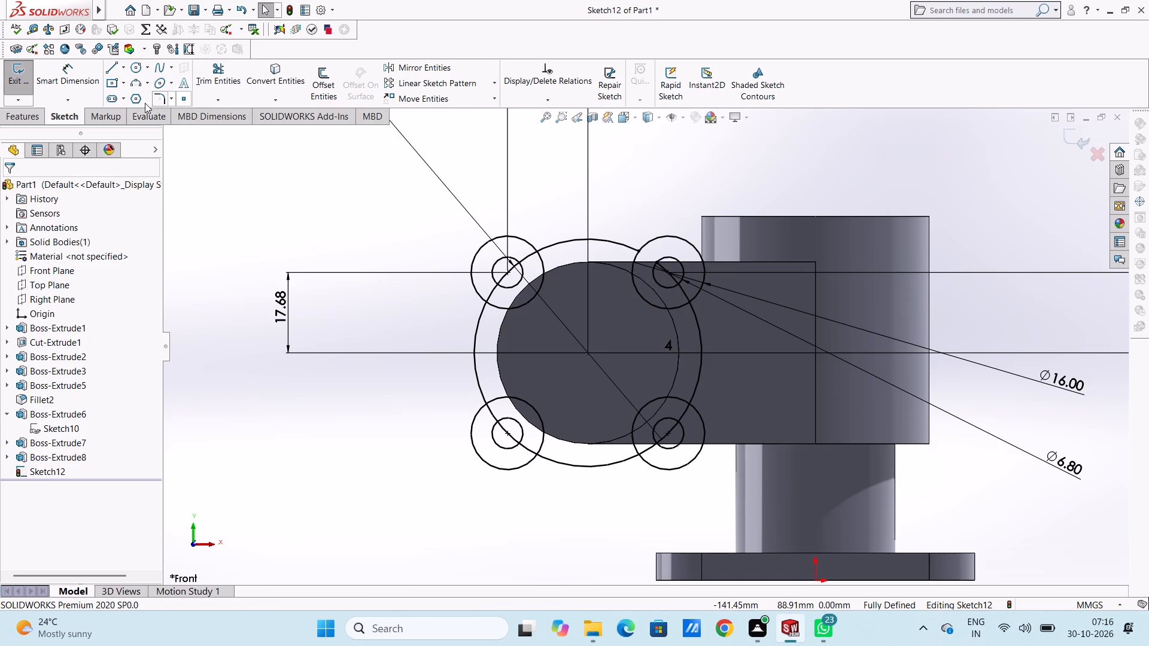
Draw a full circle of 25 mm radius centred on the flange centre, over the open flange arc.
left_click(136, 66)
left_click(587, 354)
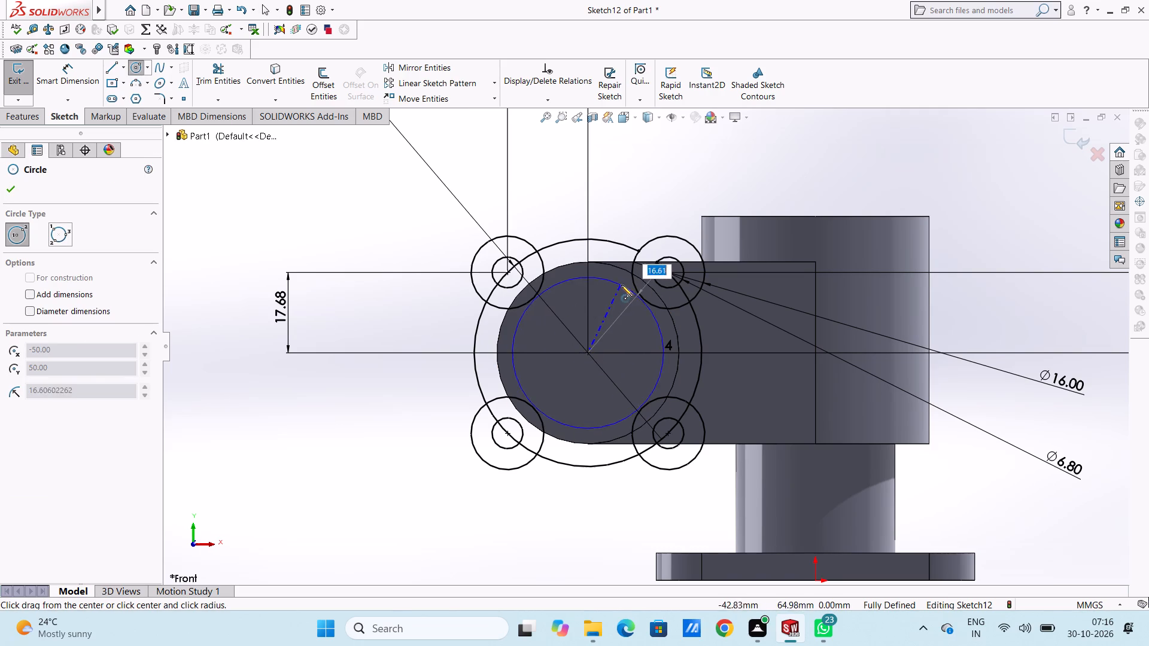
left_click(633, 246)
right_click(639, 195)
left_click(658, 204)
left_click(636, 203)
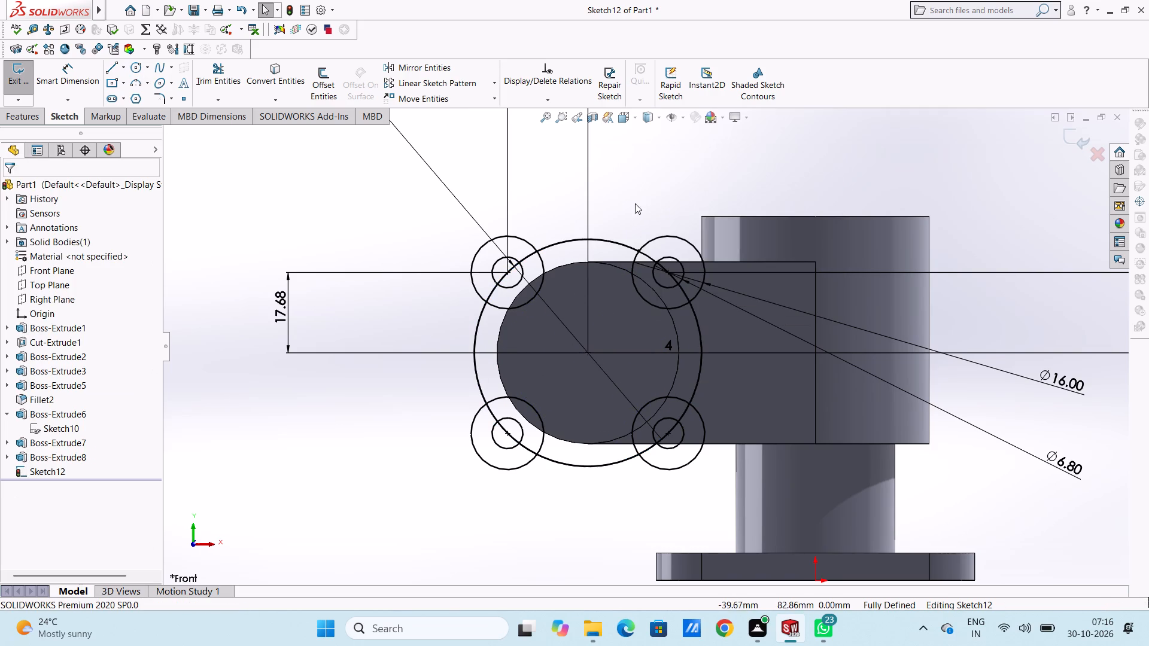
Start a Boss-Extrude of the flange sketch and select the upper-left lug's ring regions, leaving out its 6.8 mm hole.
middle_click_drag(361, 228, 391, 247)
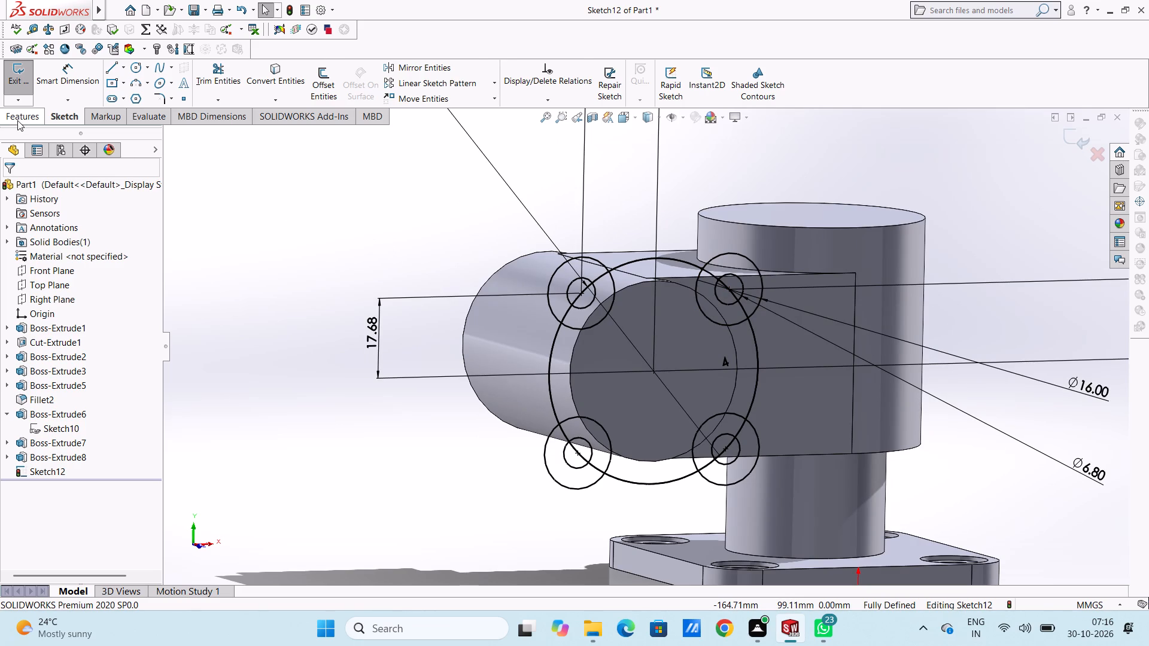
left_click(17, 120)
left_click(16, 87)
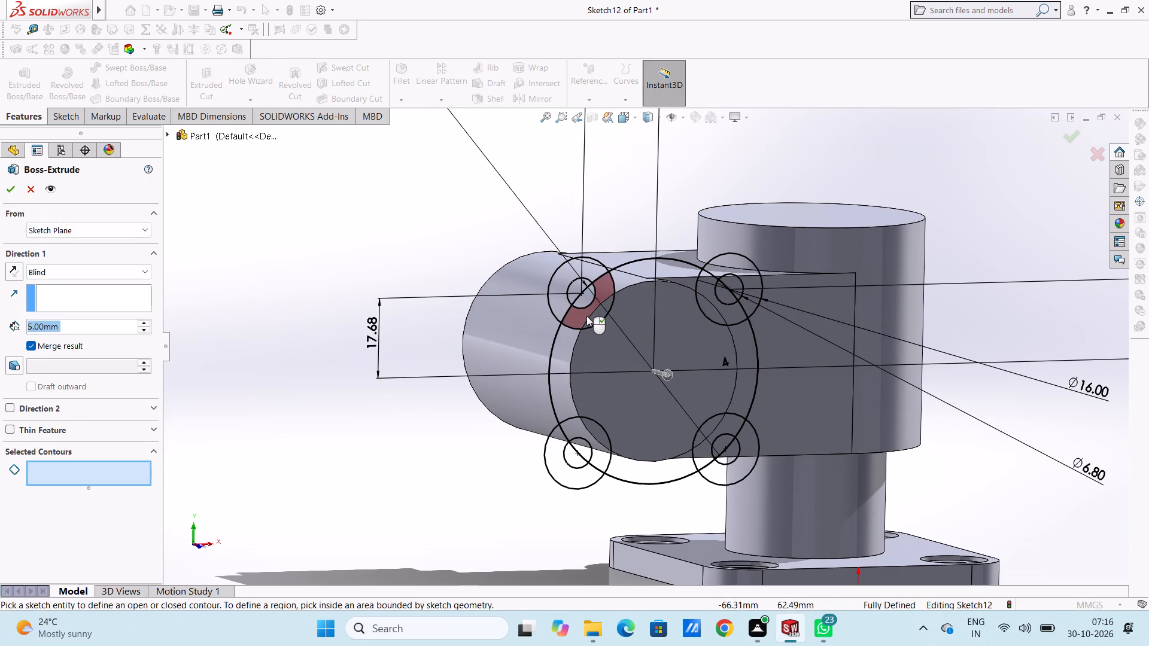
left_click(588, 316)
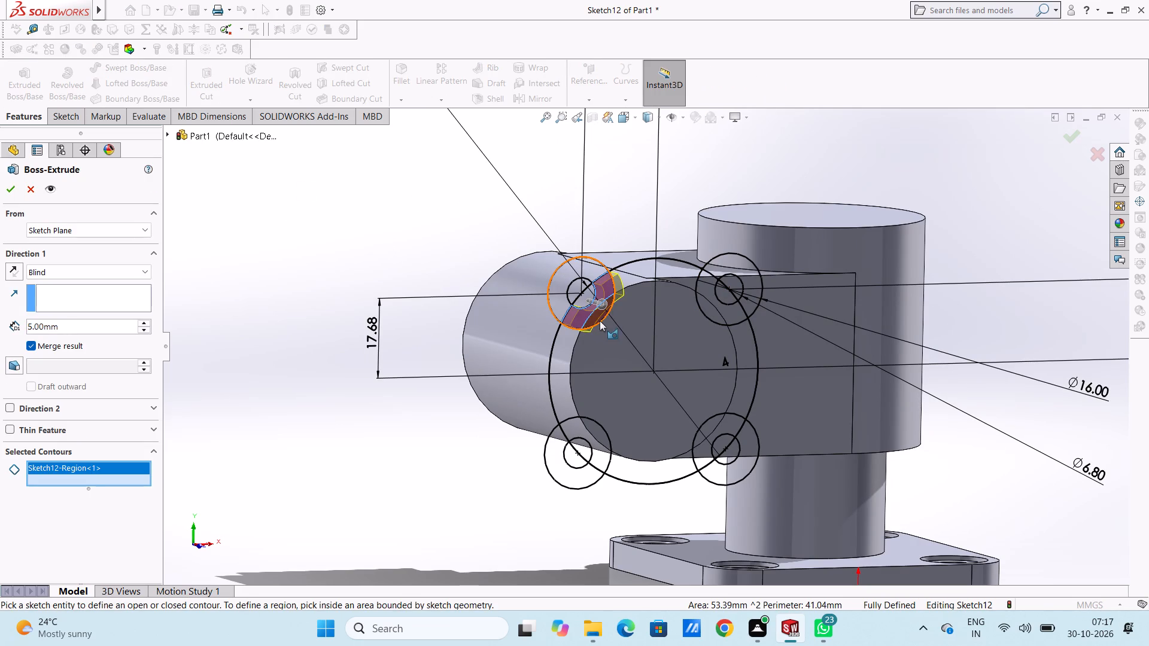
left_click(603, 314)
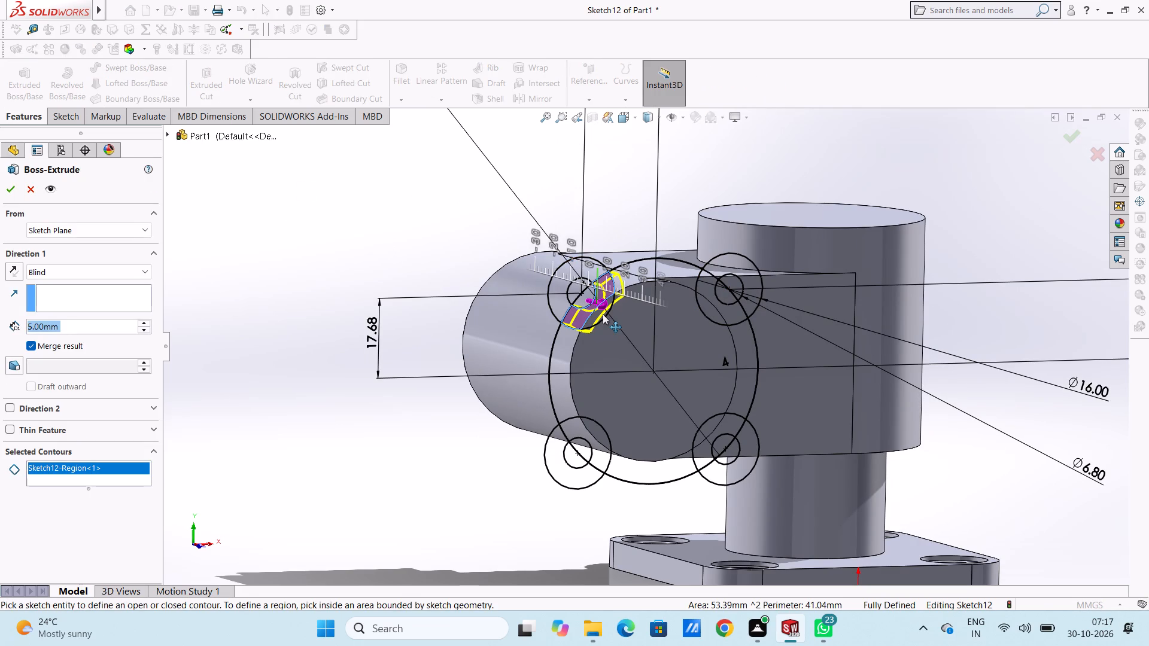
left_click(603, 314)
scroll(610, 349, "down", 1)
middle_click_drag(610, 349, 601, 334)
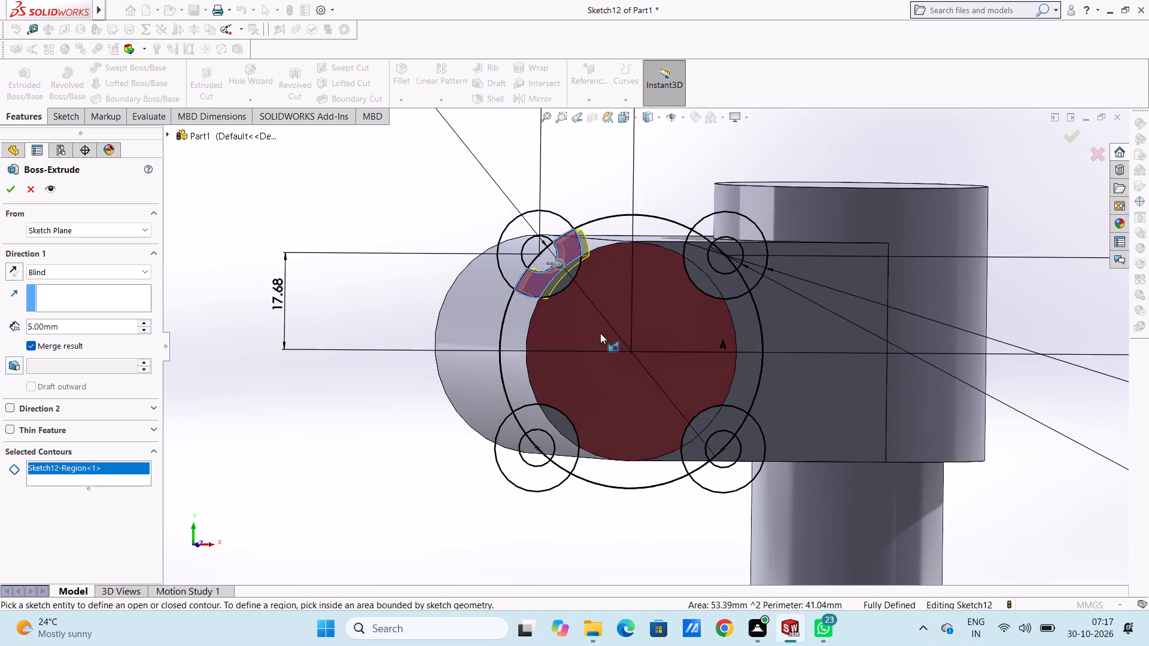
scroll(588, 301, "down", 5)
left_click(508, 151)
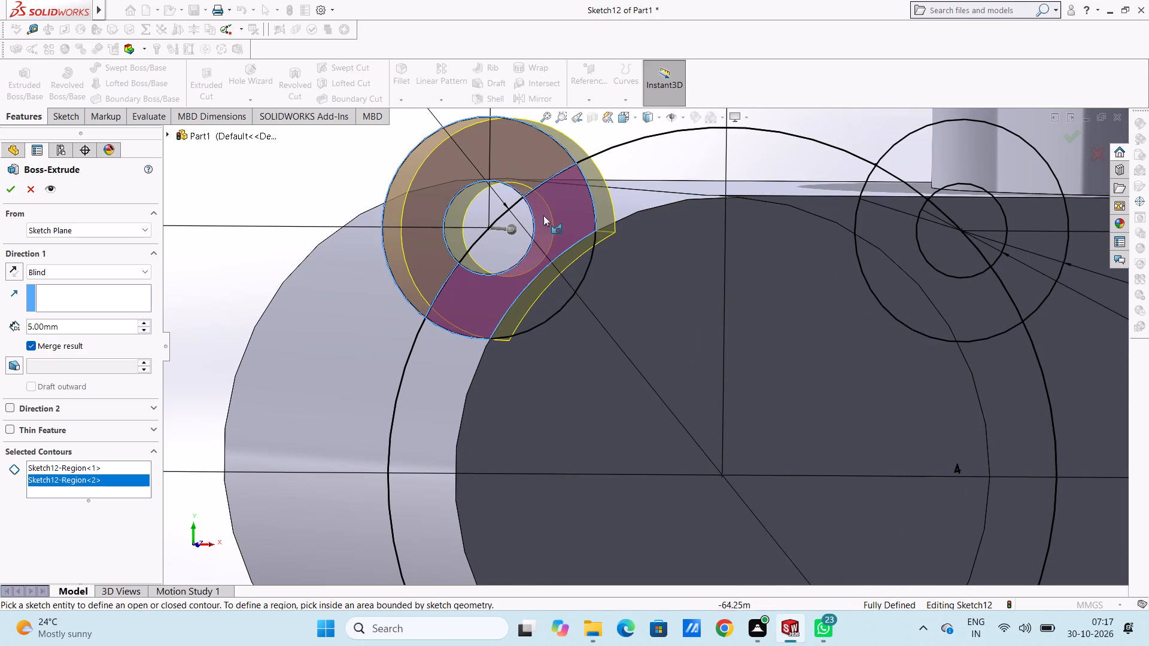
left_click(563, 293)
Add the flange's central region, its top segment and the upper-right lug's ring regions to the extrusion contours.
left_click(662, 318)
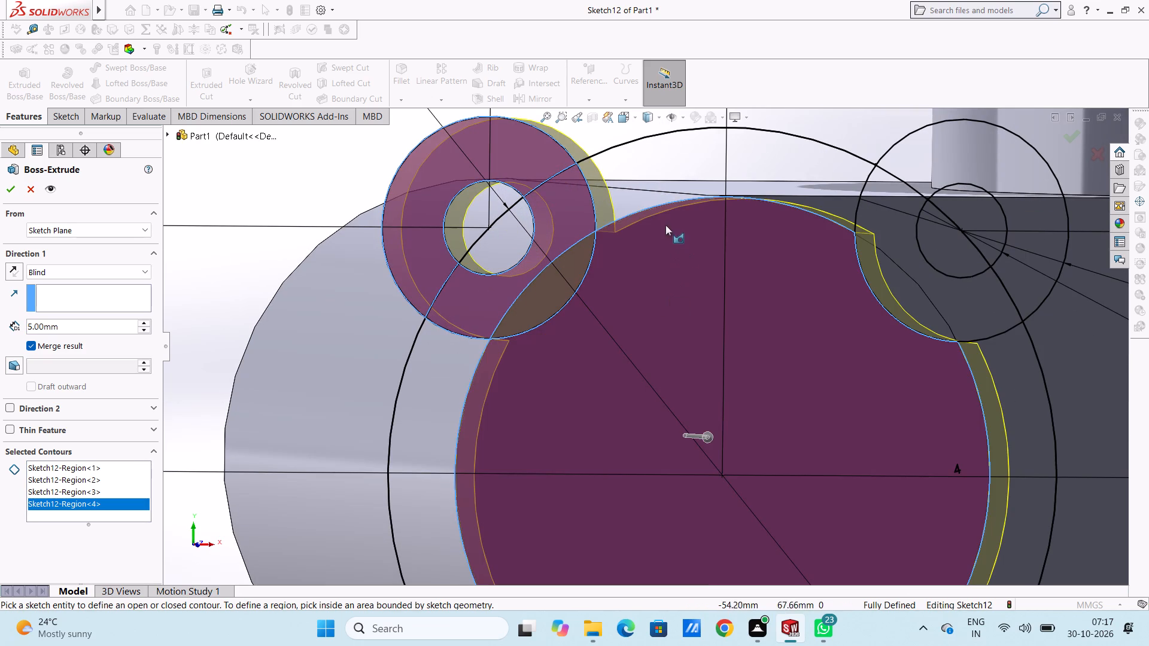
left_click(671, 174)
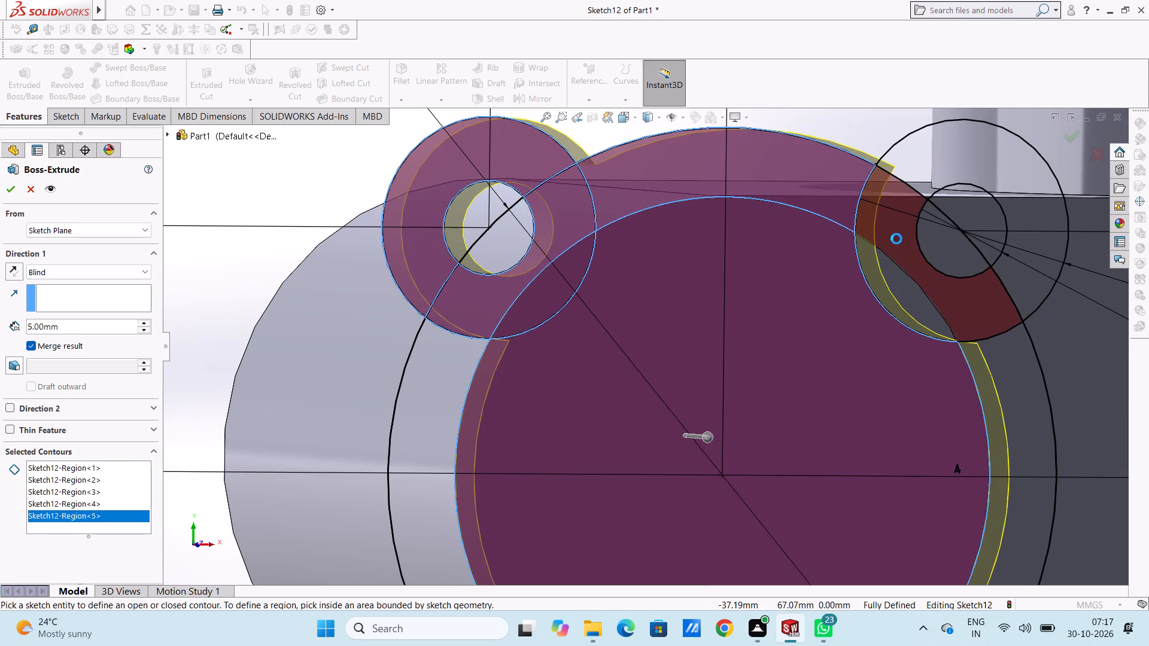
left_click(896, 239)
left_click(895, 286)
left_click(963, 153)
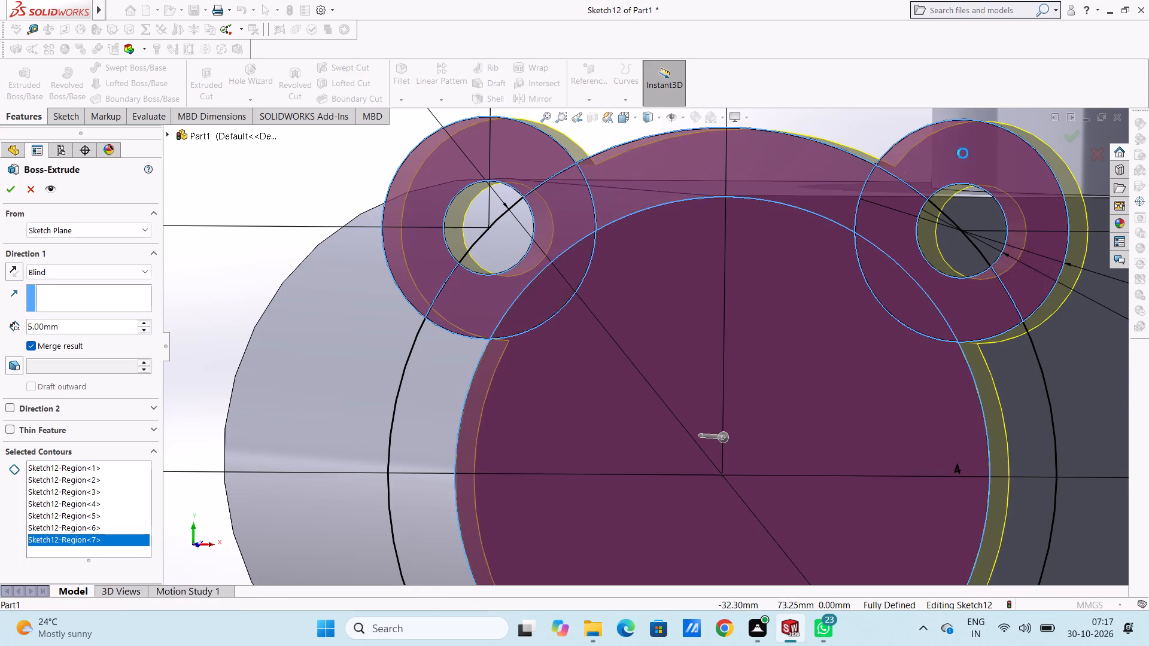
Add the remaining side and bottom segments of the 50 mm flange circle to the extrusion contours.
left_click(457, 365)
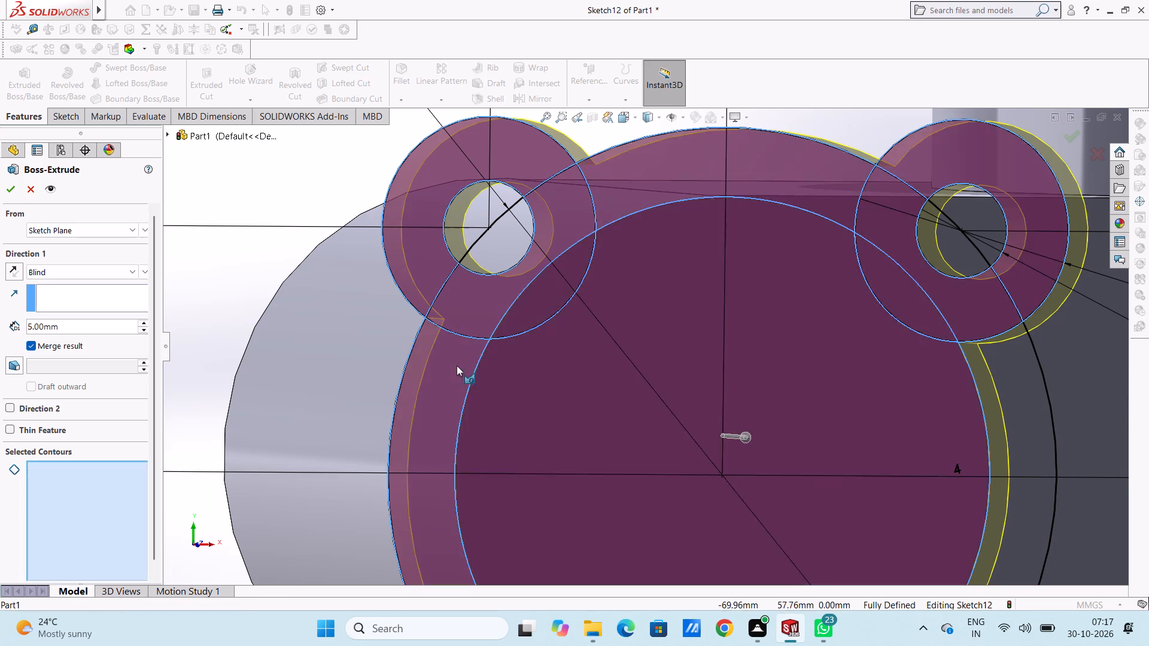
scroll(840, 382, "up", 4)
scroll(716, 502, "down", 3)
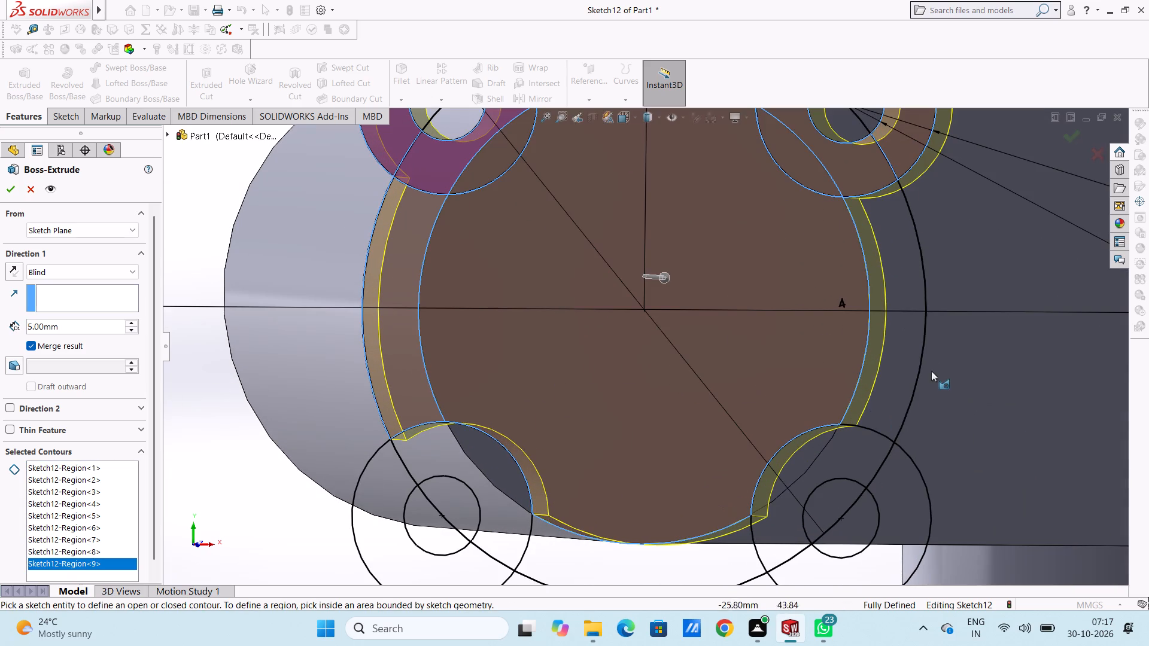
left_click(908, 340)
scroll(880, 368, "up", 5)
scroll(625, 477, "down", 3)
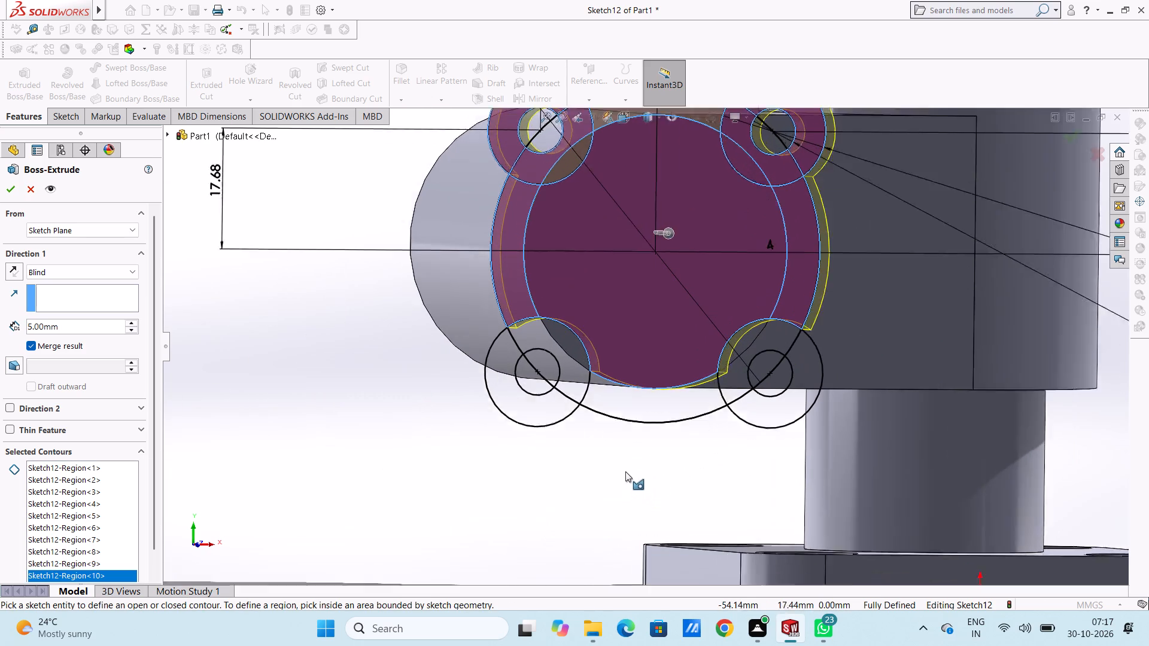
left_click(640, 387)
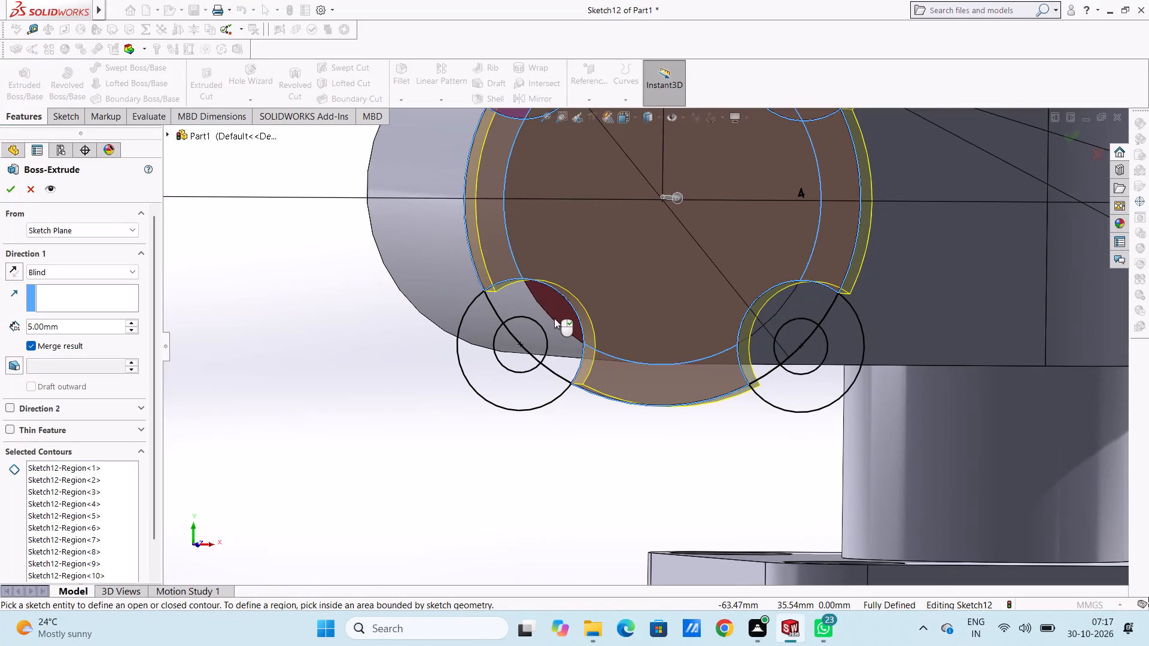
Add both lower lugs' ring regions without their holes and extrude the complete flange 5 mm blind with merged result.
left_click(554, 318)
left_click(768, 310)
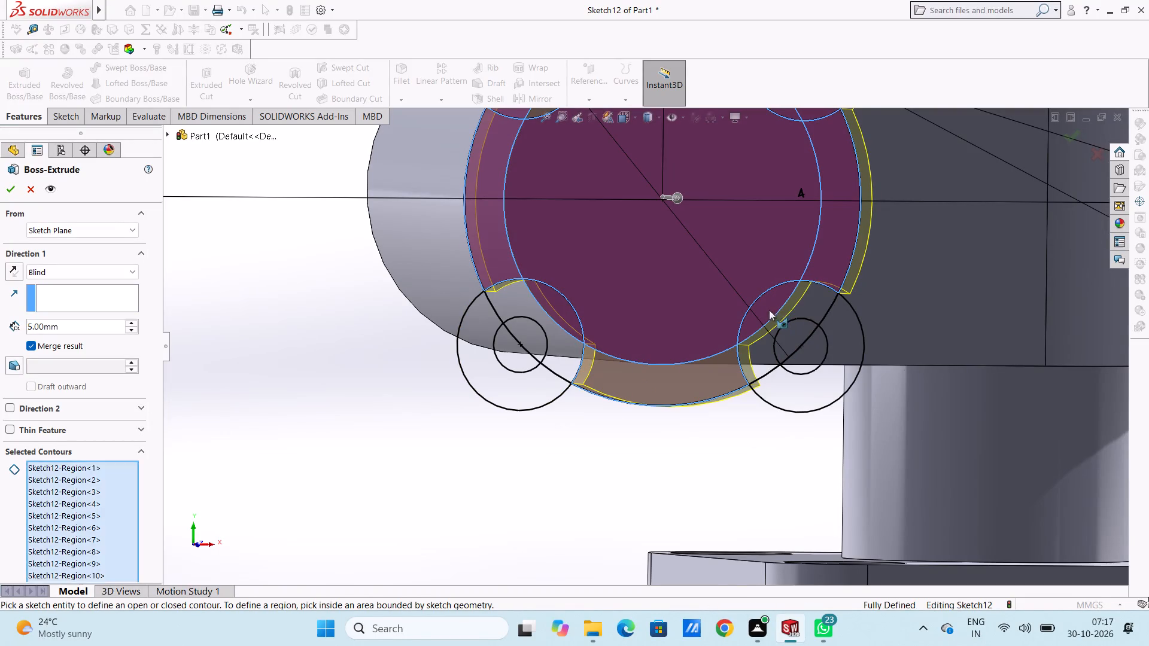
left_click(806, 306)
left_click(834, 337)
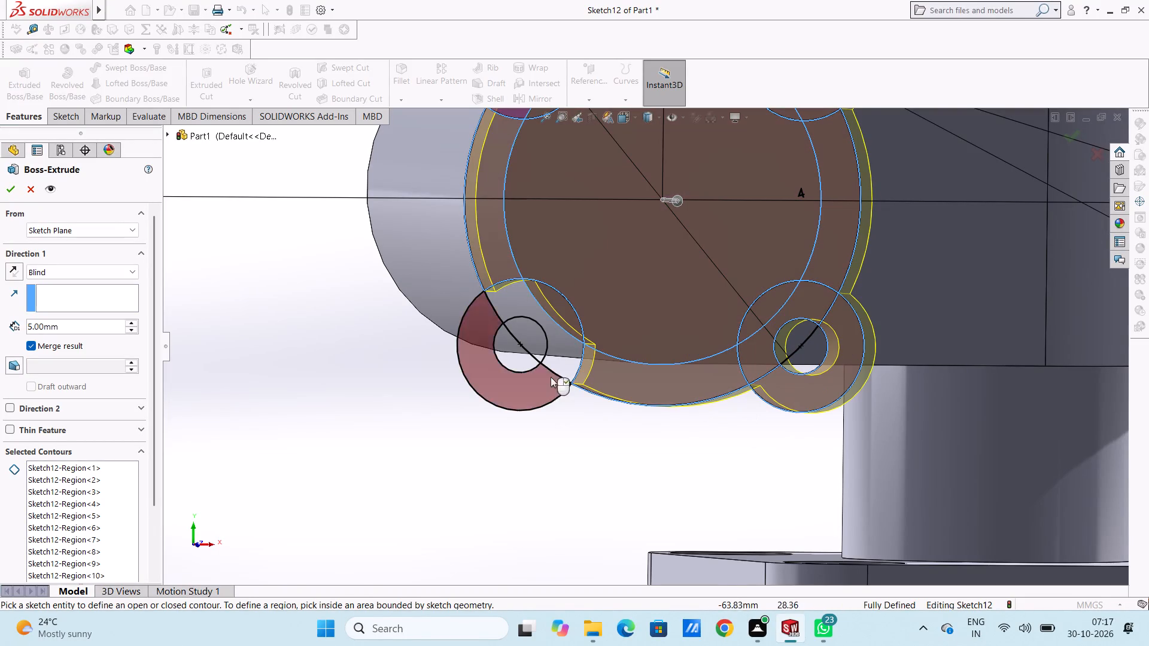
left_click(541, 318)
left_click(478, 340)
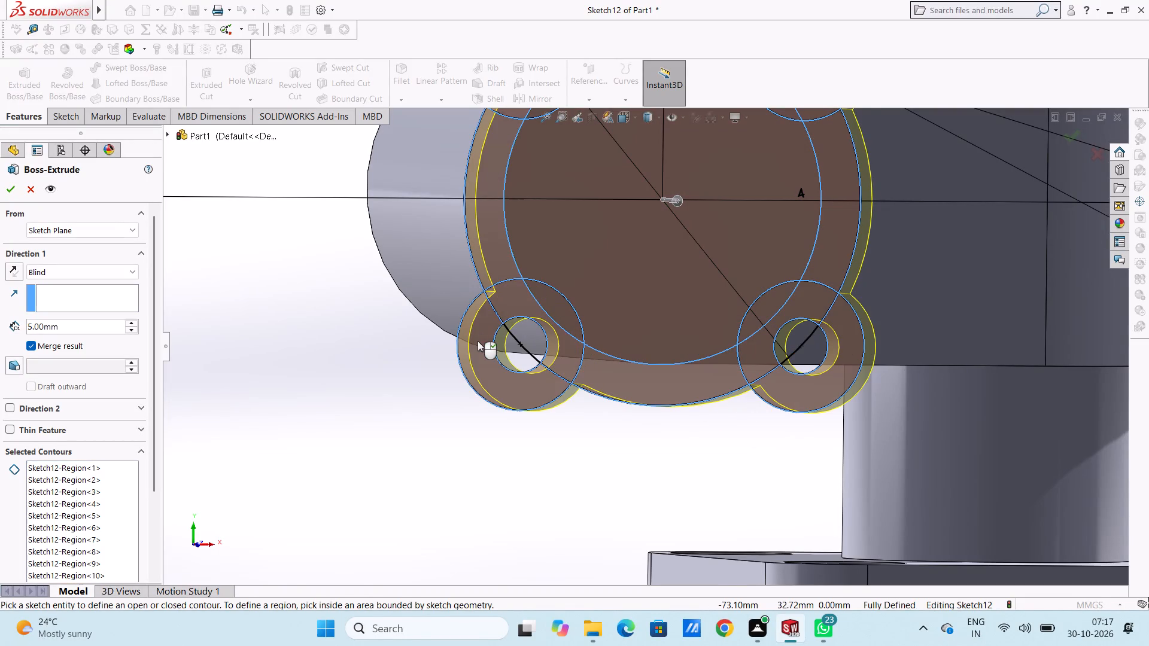
scroll(478, 341, "up", 6)
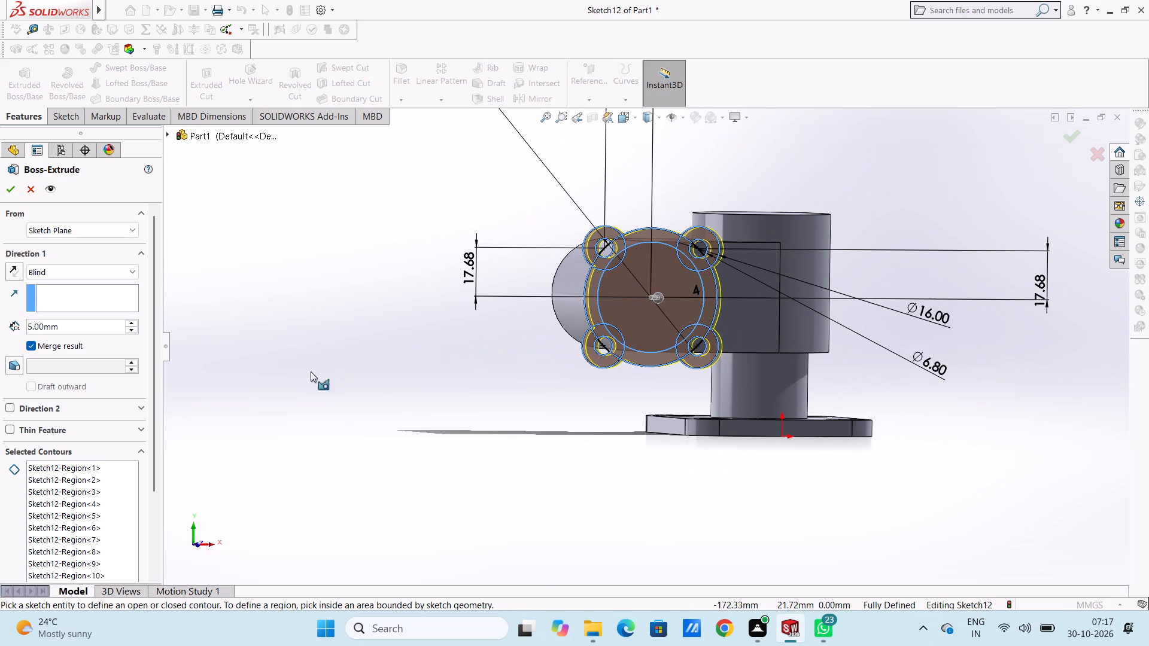
left_click(10, 194)
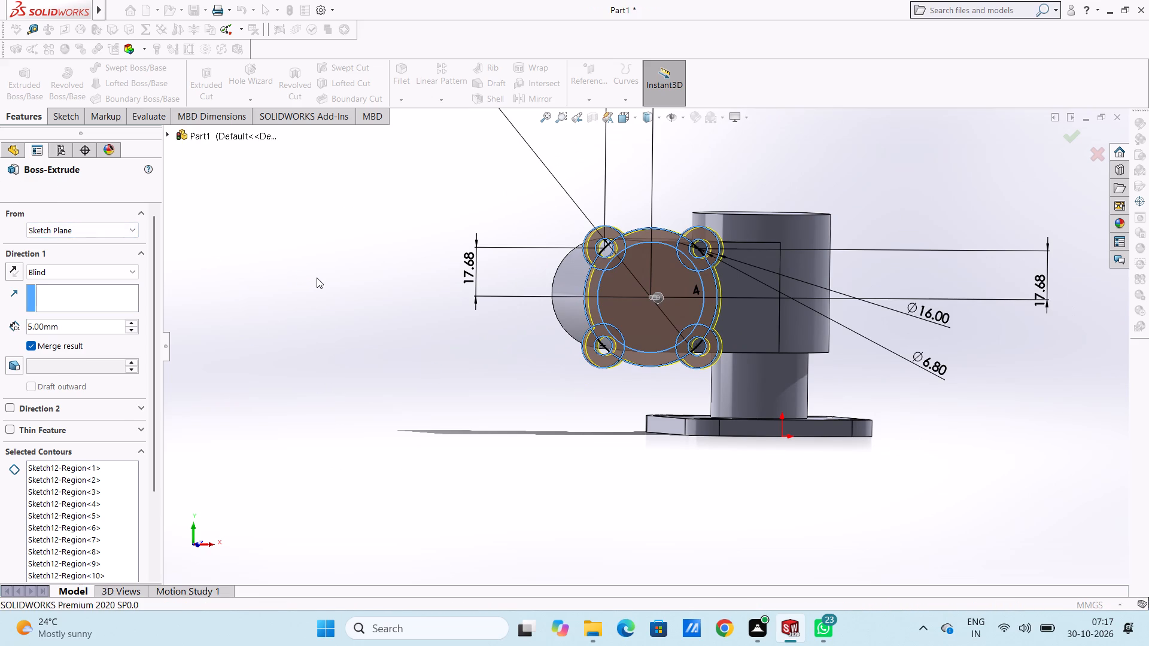
left_click(317, 278)
Examine the extruded flange and its four lugs from an angled view.
middle_click_drag(349, 246, 382, 300)
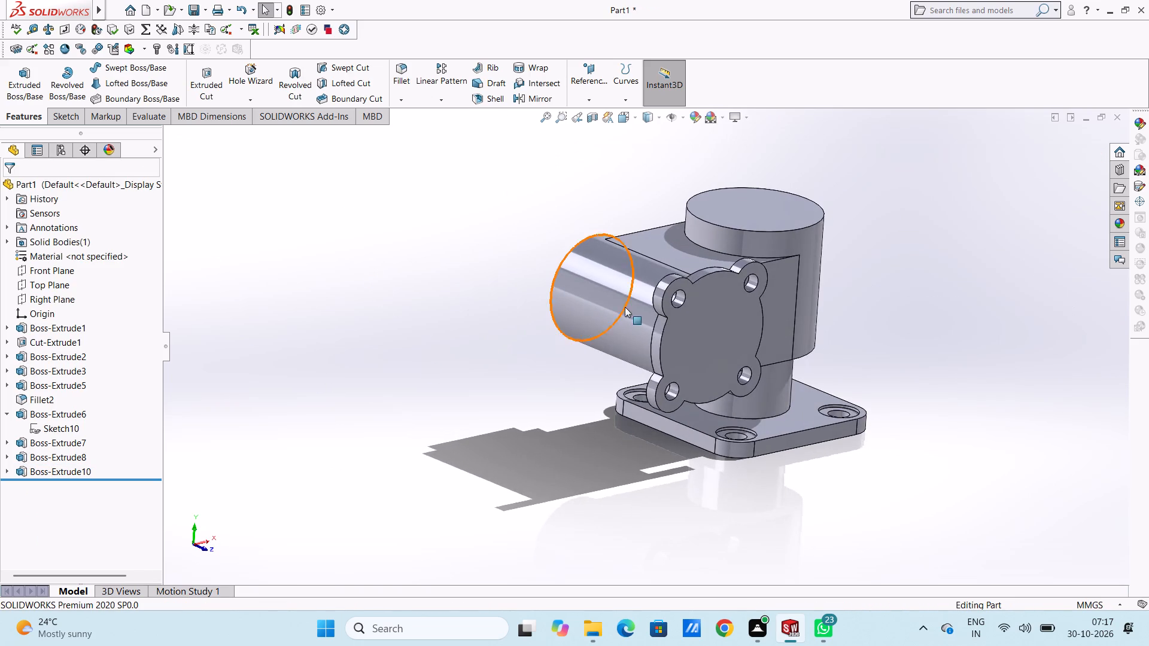
scroll(713, 315, "down", 4)
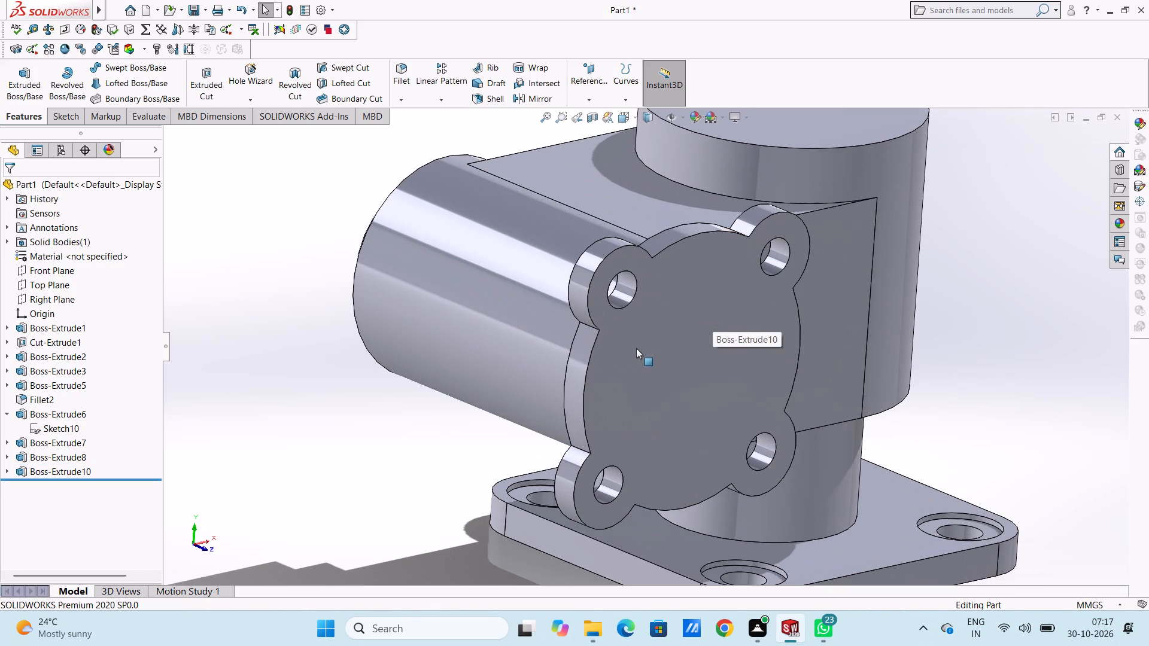
scroll(334, 301, "up", 3)
scroll(710, 397, "down", 2)
scroll(701, 403, "up", 4)
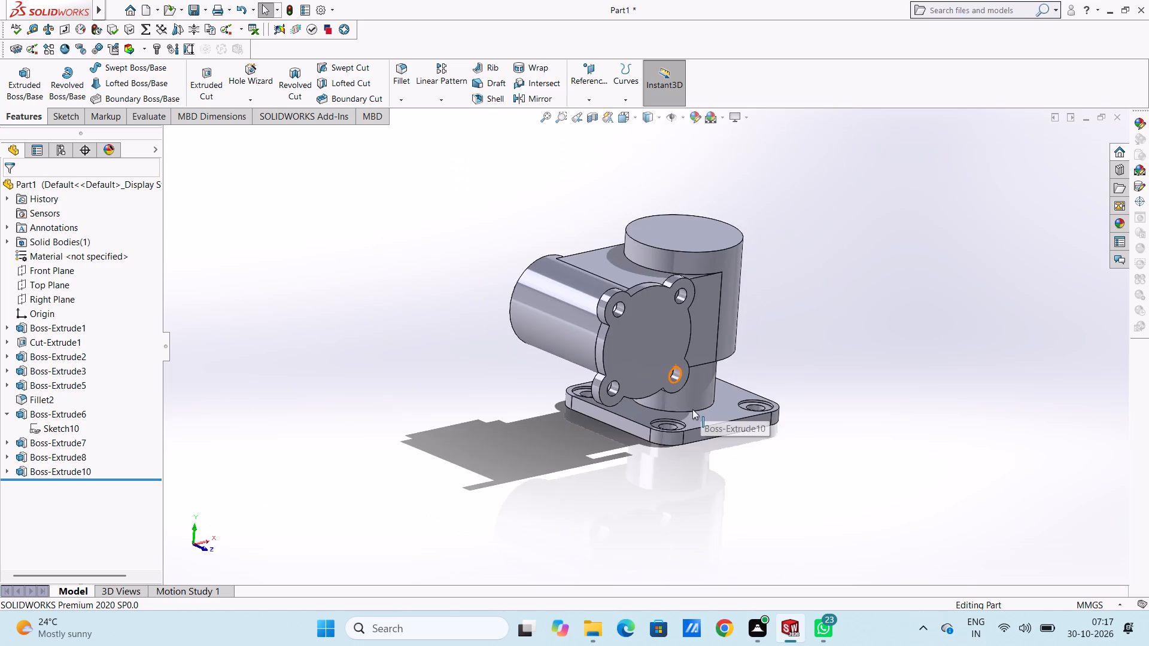
scroll(679, 420, "down", 2)
left_click(399, 350)
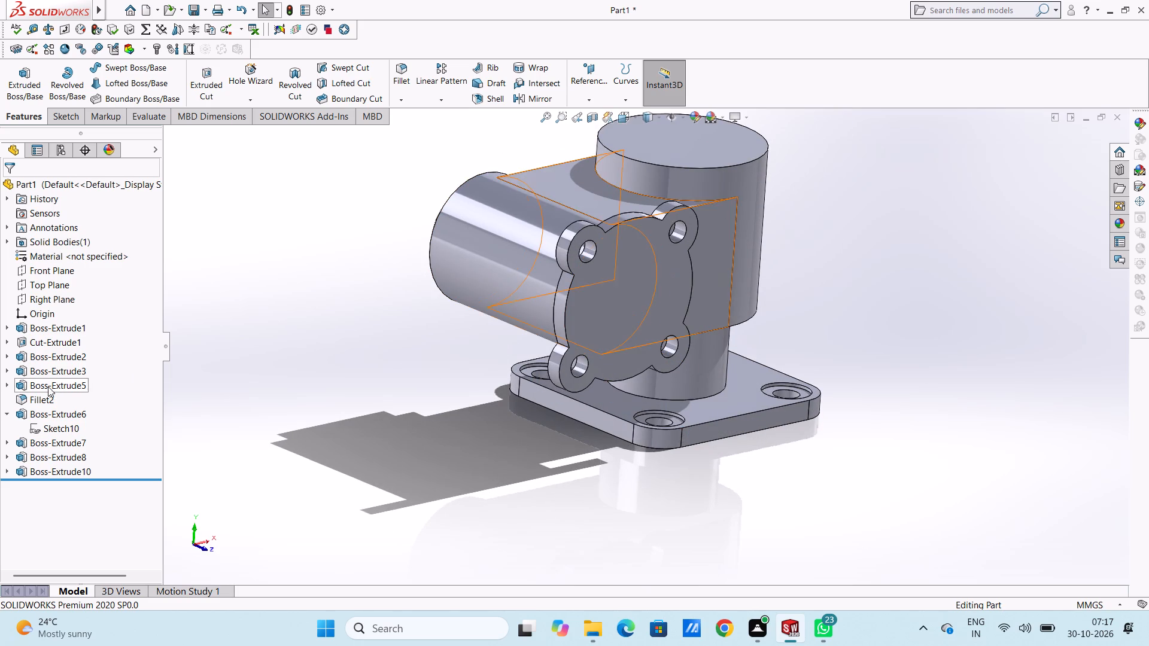
Start another Boss-Extrude from the flange sketch, selecting all ring regions of the two upper lugs without their holes.
left_click(5, 474)
left_click(62, 479)
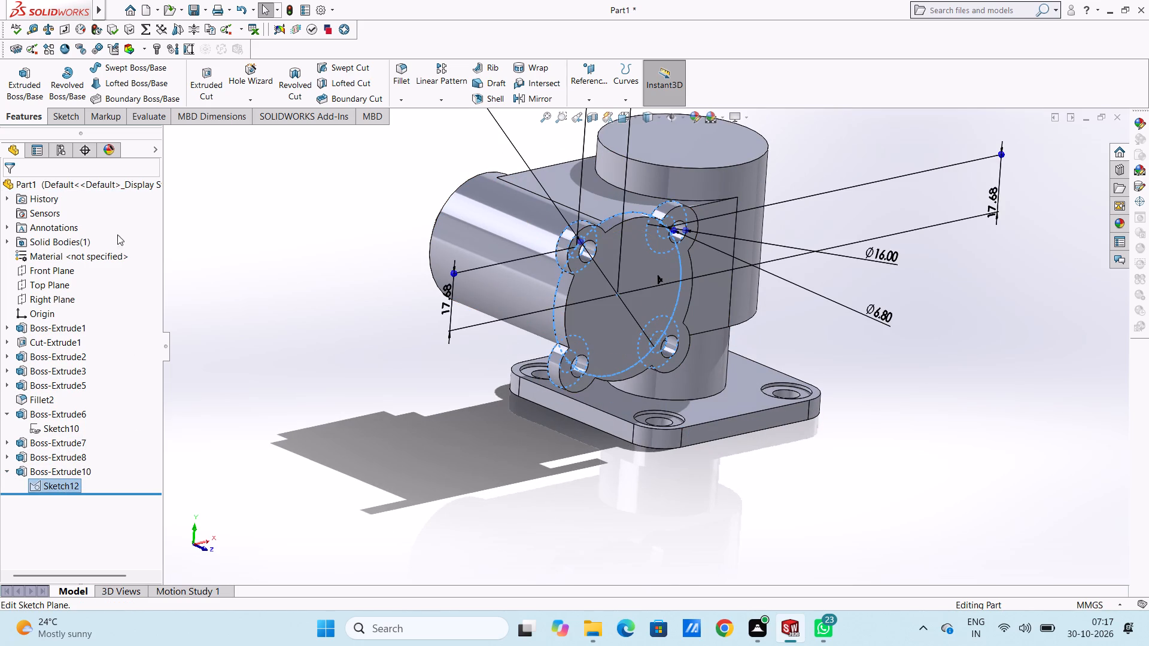
left_click(21, 81)
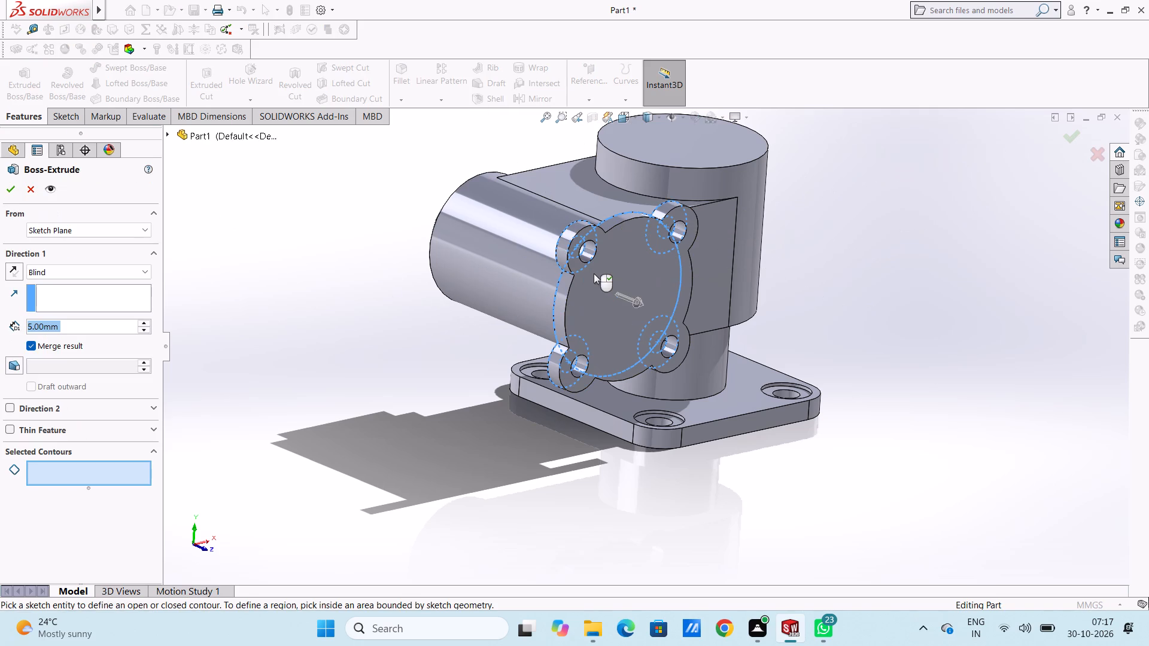
scroll(601, 272, "down", 5)
left_click(573, 197)
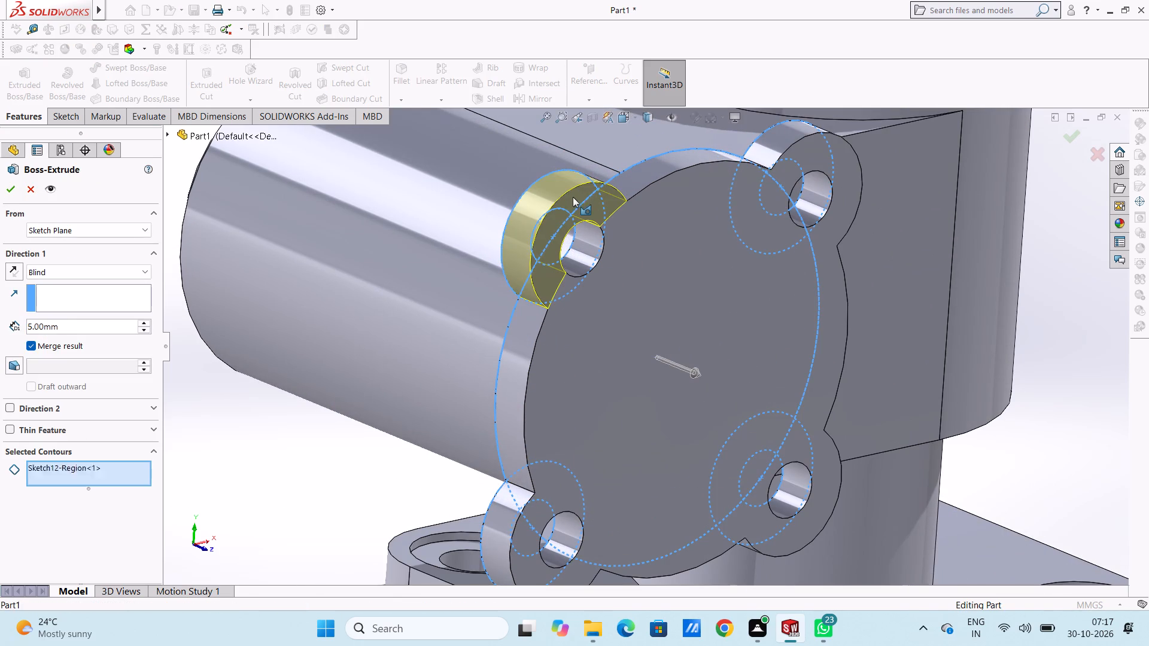
middle_click_drag(621, 304, 604, 284)
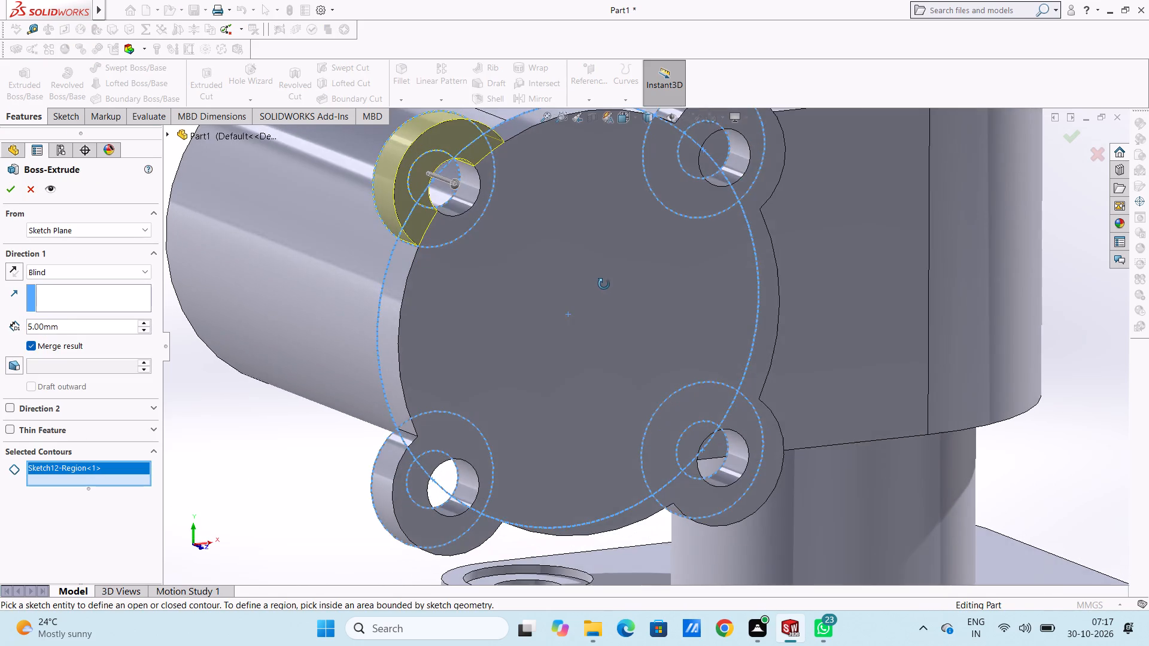
middle_click_drag(604, 284, 599, 284)
scroll(479, 231, "up", 4)
middle_click_drag(475, 267, 451, 242)
scroll(501, 245, "down", 6)
left_click(530, 280)
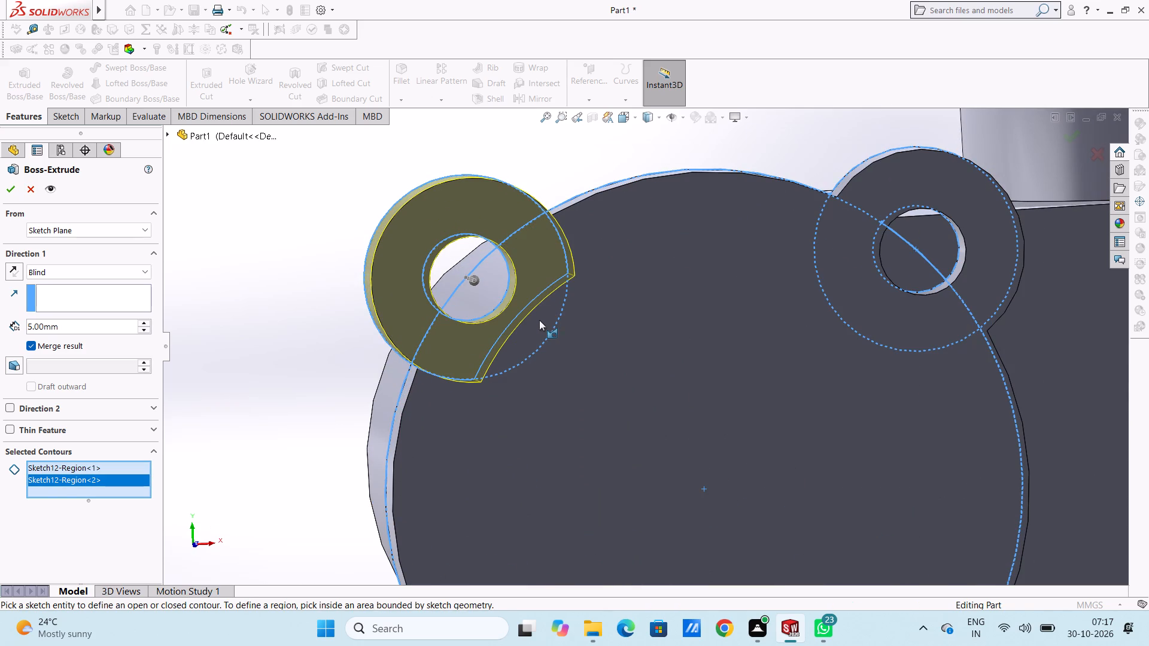
left_click(539, 320)
left_click(856, 290)
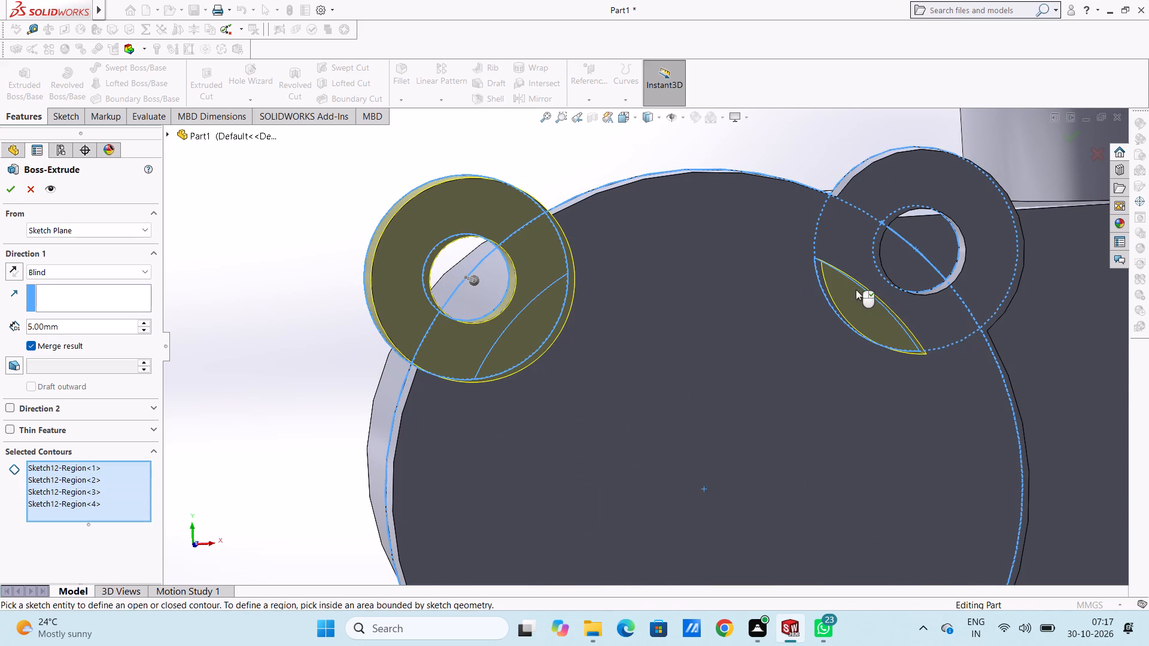
left_click(846, 237)
left_click(889, 173)
Add all ring regions of the two lower lugs, without their holes, to the lug extrusion contours.
scroll(782, 350, "up", 4)
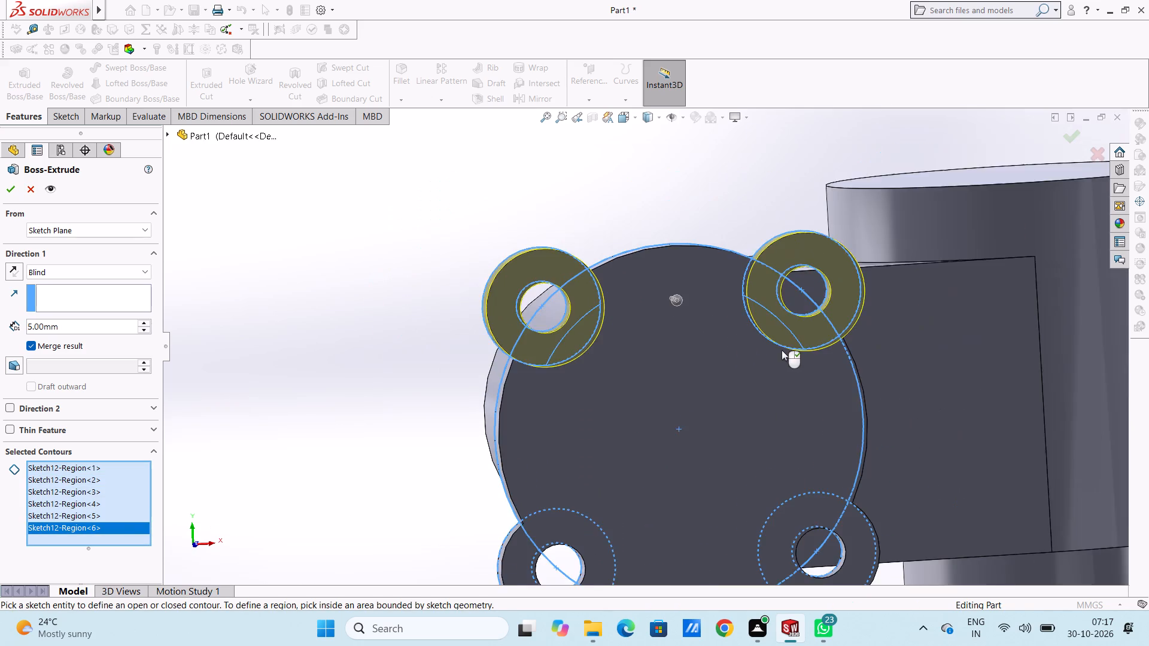
scroll(667, 482, "up", 3)
scroll(635, 482, "down", 4)
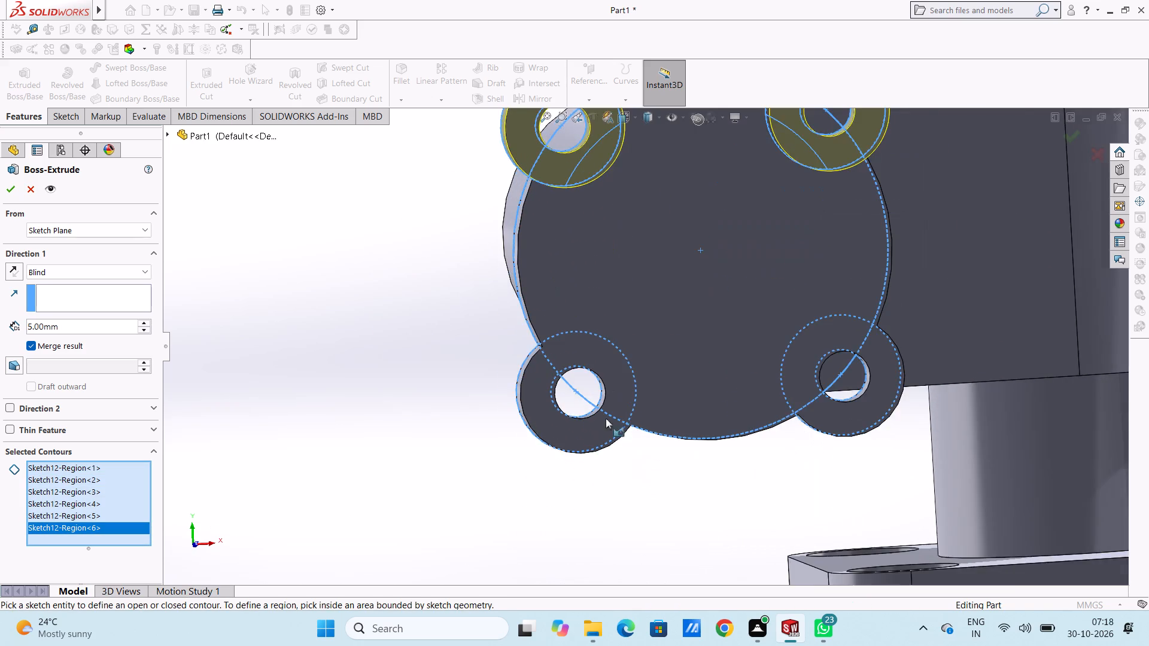
scroll(601, 412, "down", 2)
left_click(583, 319)
left_click(610, 315)
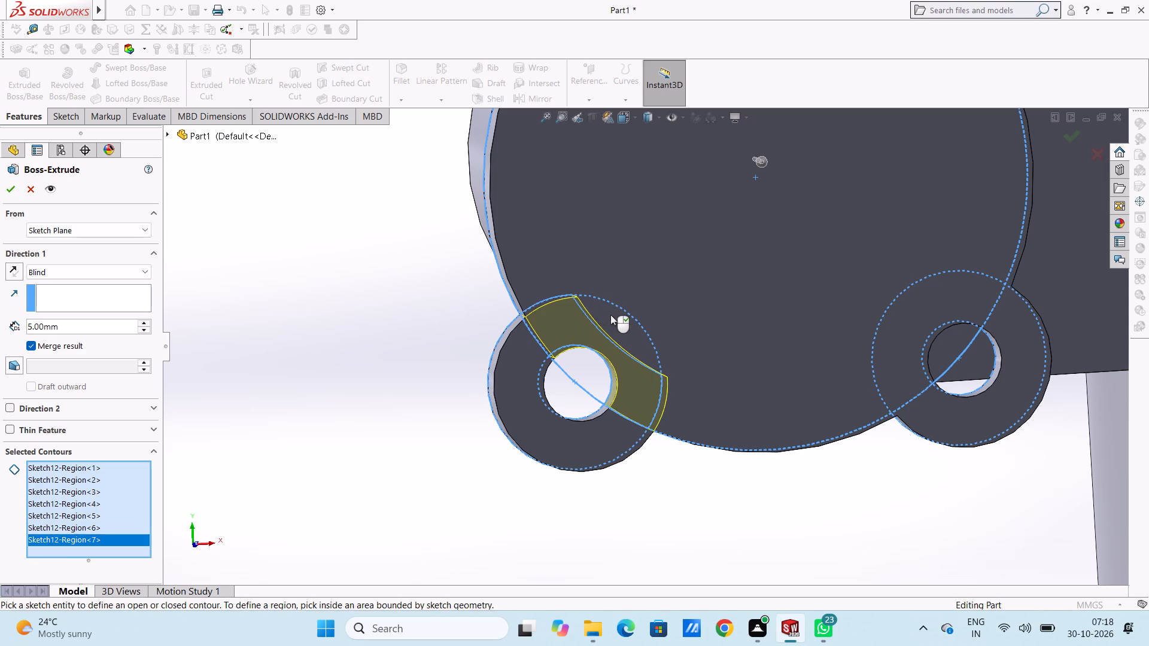
left_click(891, 318)
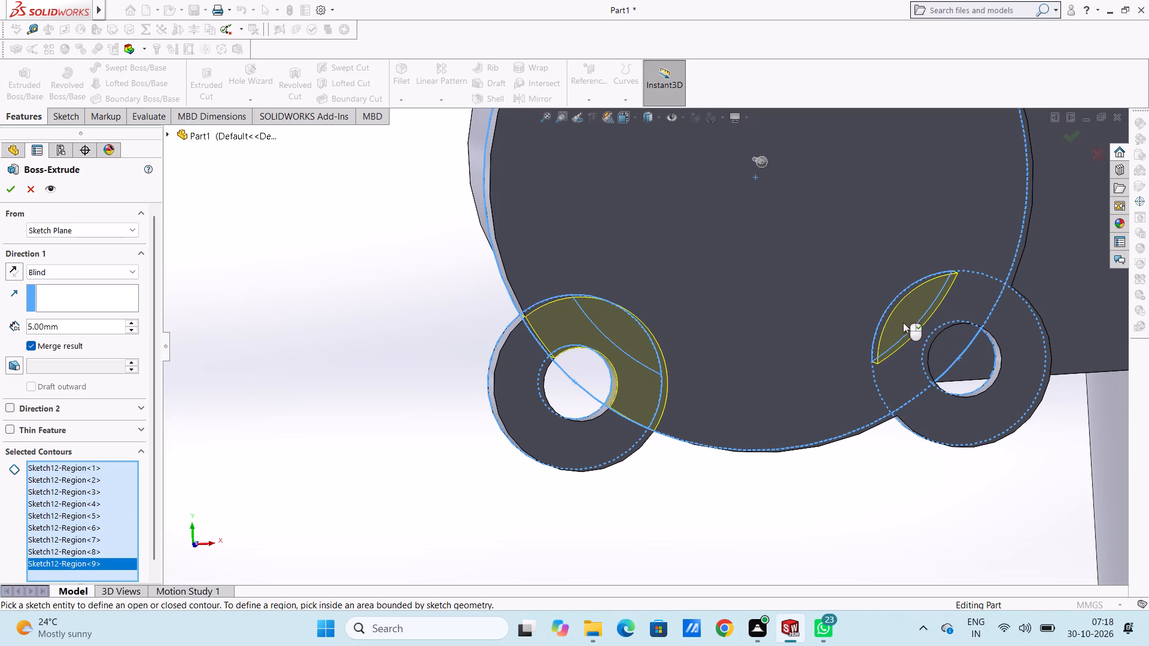
left_click(914, 337)
left_click(1014, 350)
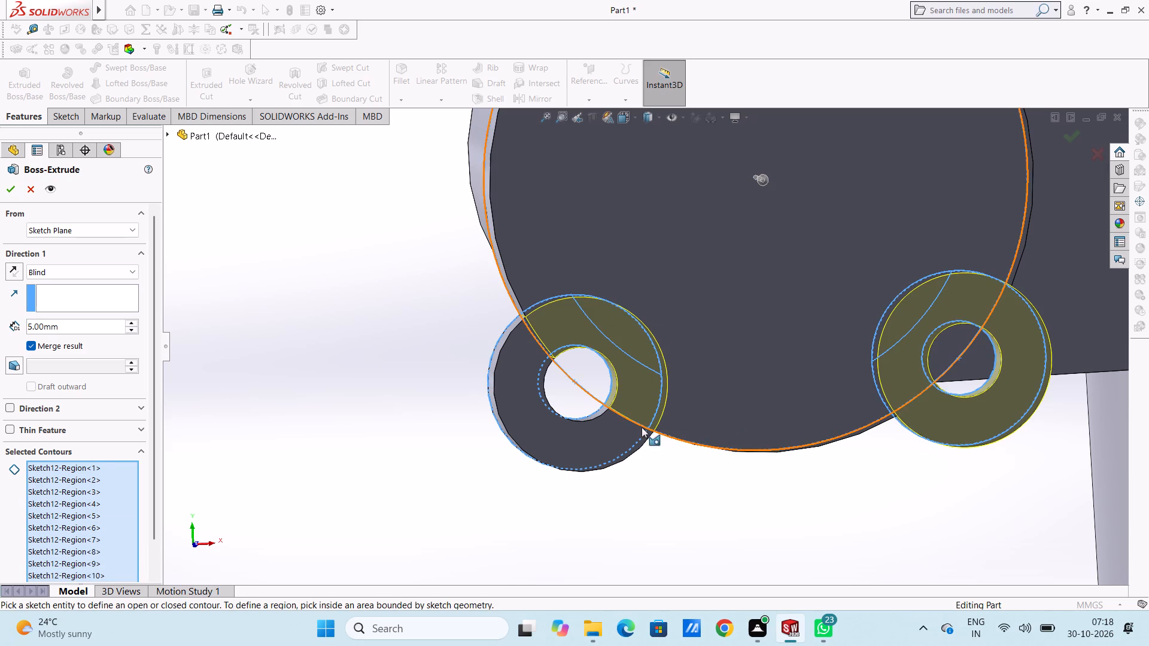
left_click(601, 431)
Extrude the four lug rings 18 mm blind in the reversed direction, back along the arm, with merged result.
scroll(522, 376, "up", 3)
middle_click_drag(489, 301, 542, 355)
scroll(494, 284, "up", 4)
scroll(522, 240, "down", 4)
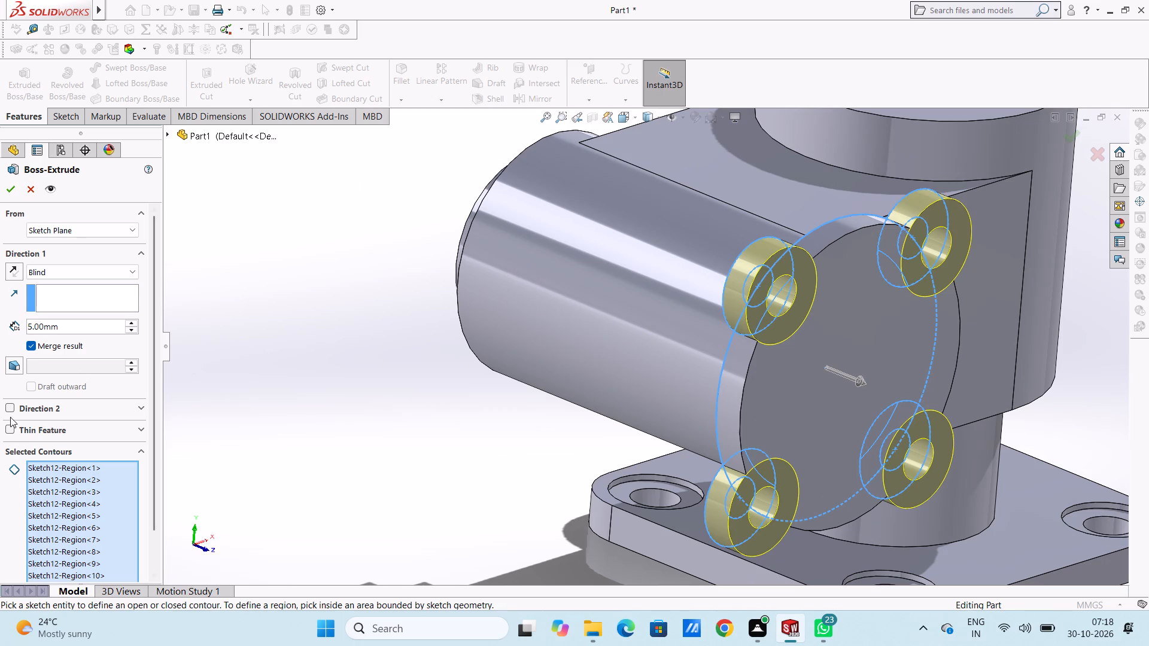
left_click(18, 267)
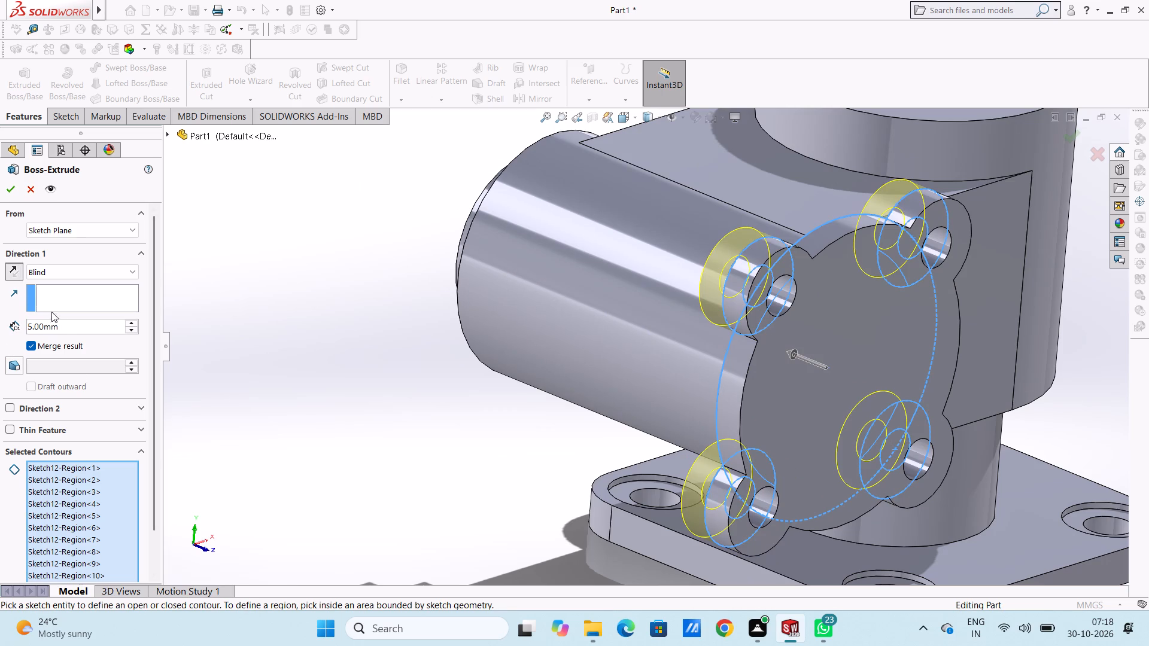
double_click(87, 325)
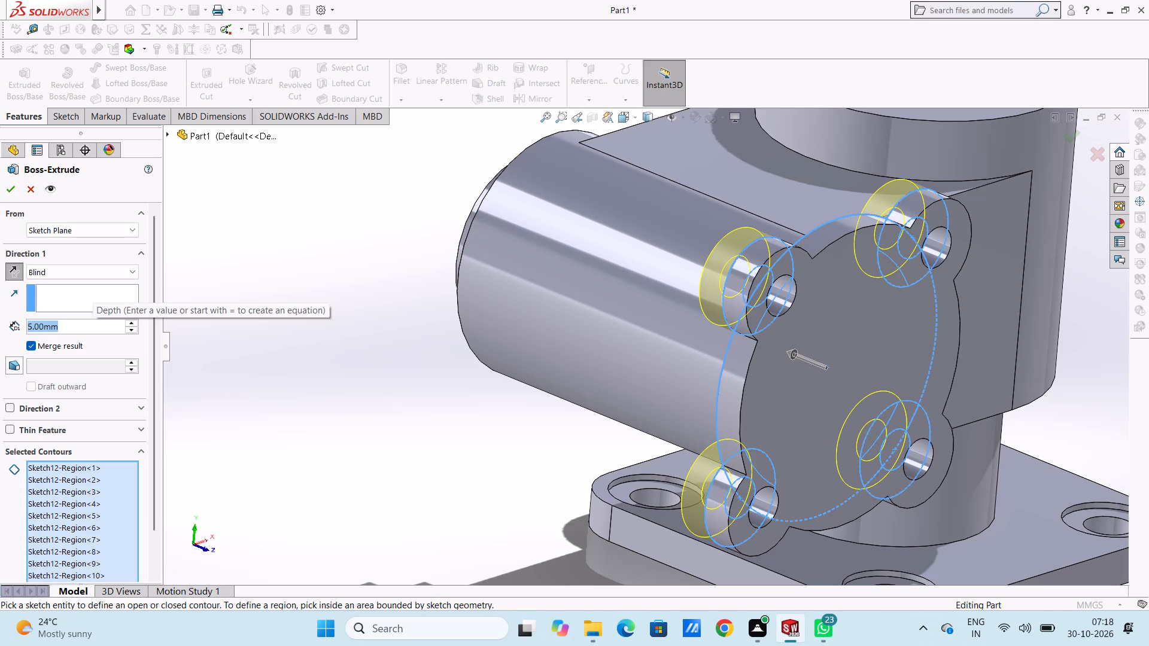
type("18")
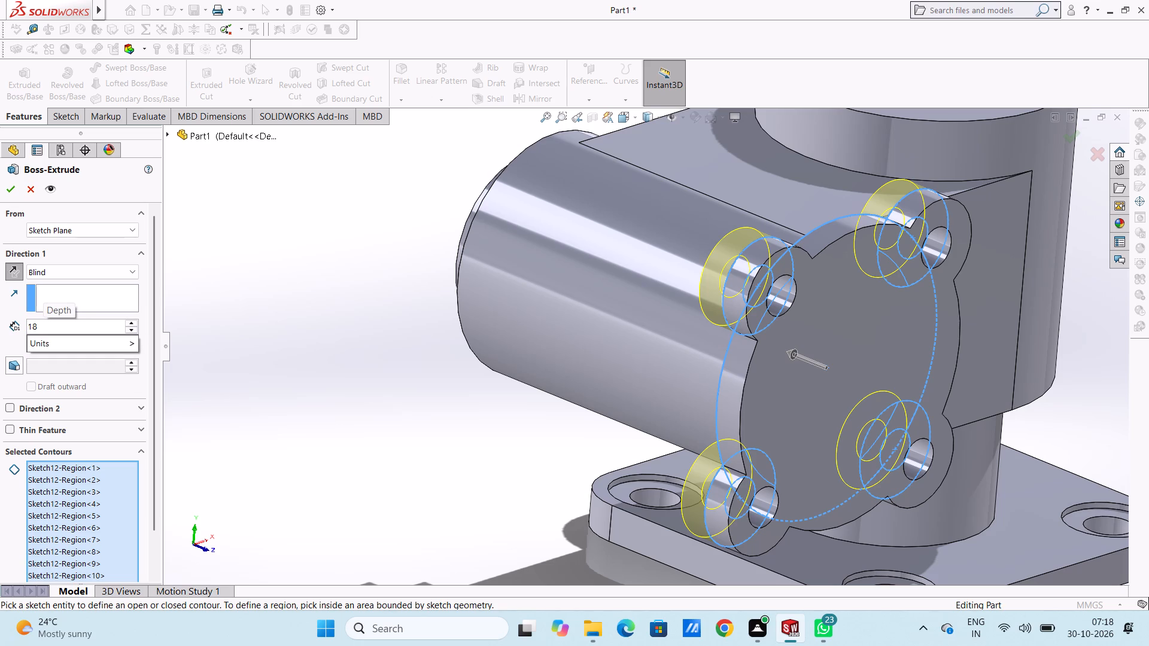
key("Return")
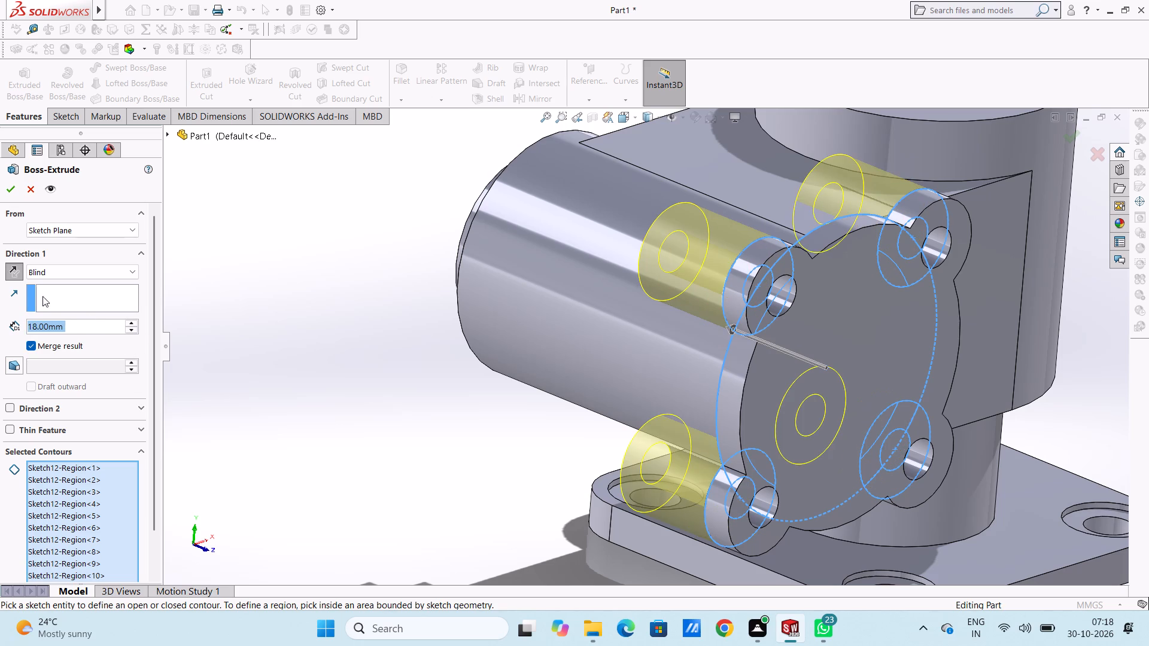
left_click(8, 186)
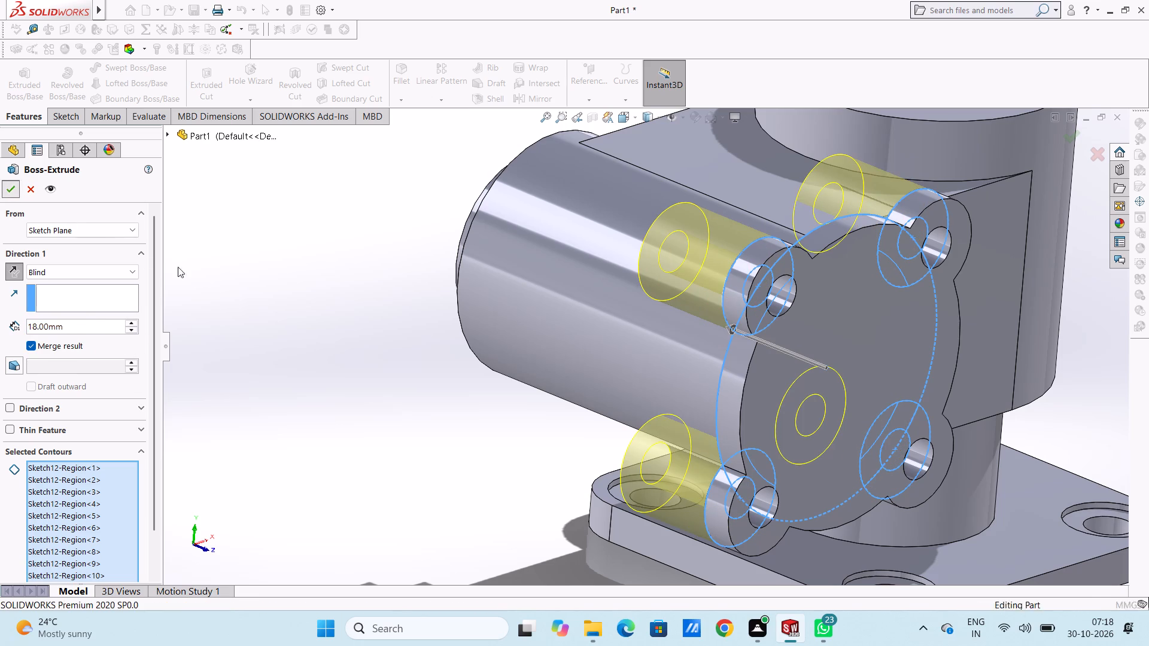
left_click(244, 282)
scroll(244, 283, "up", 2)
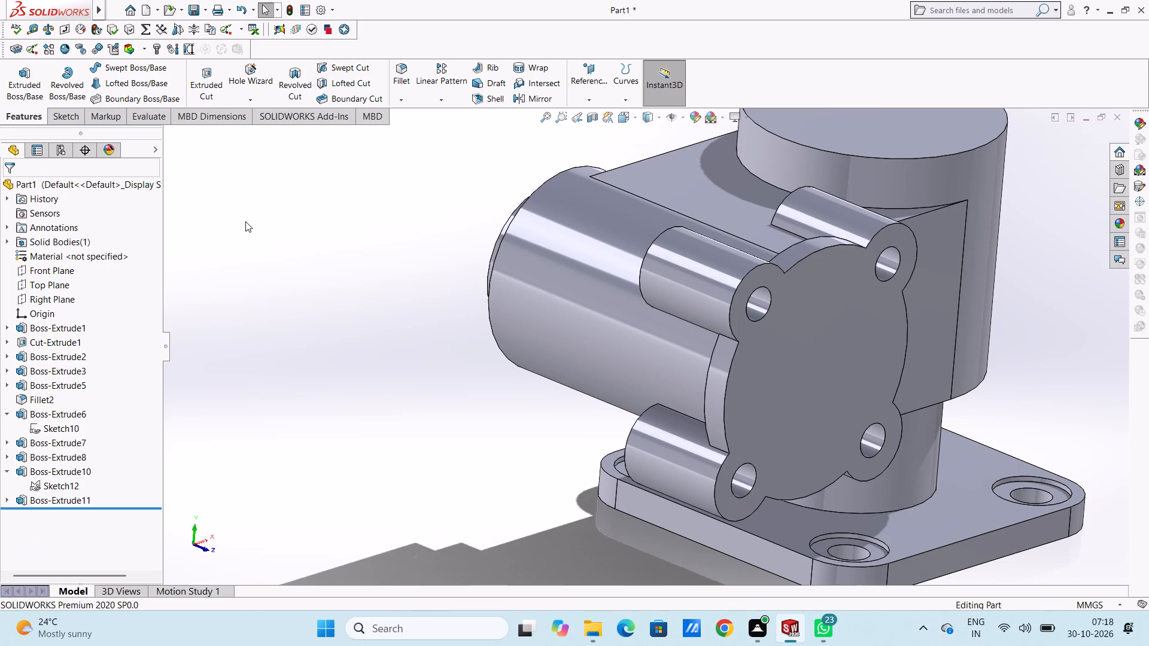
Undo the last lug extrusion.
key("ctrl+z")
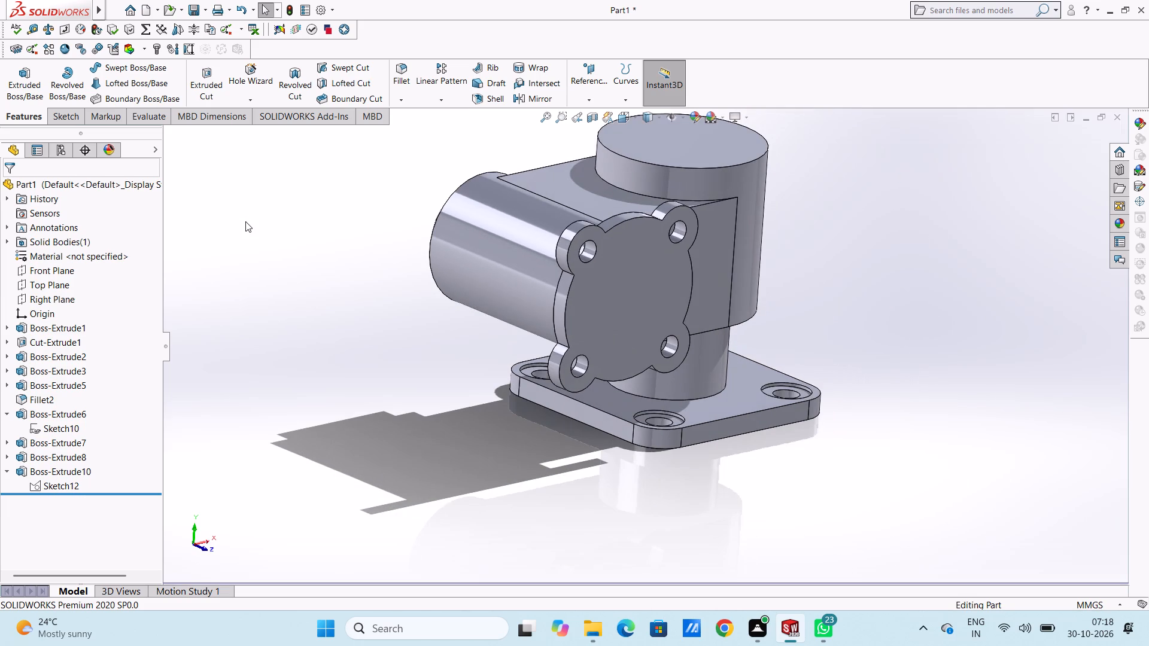
Start a Boss-Extrude from the flange sketch, selecting all regions of the upper lug farther from the main cylinder, including its hole.
scroll(448, 181, "down", 2)
scroll(697, 321, "down", 2)
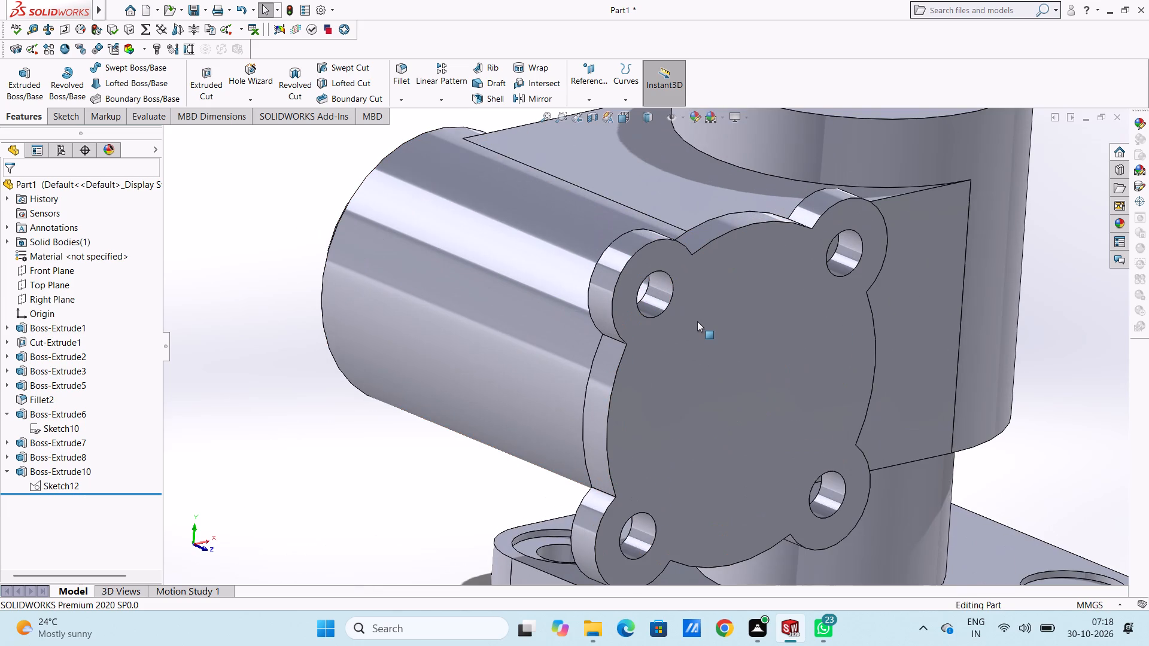
left_click(54, 487)
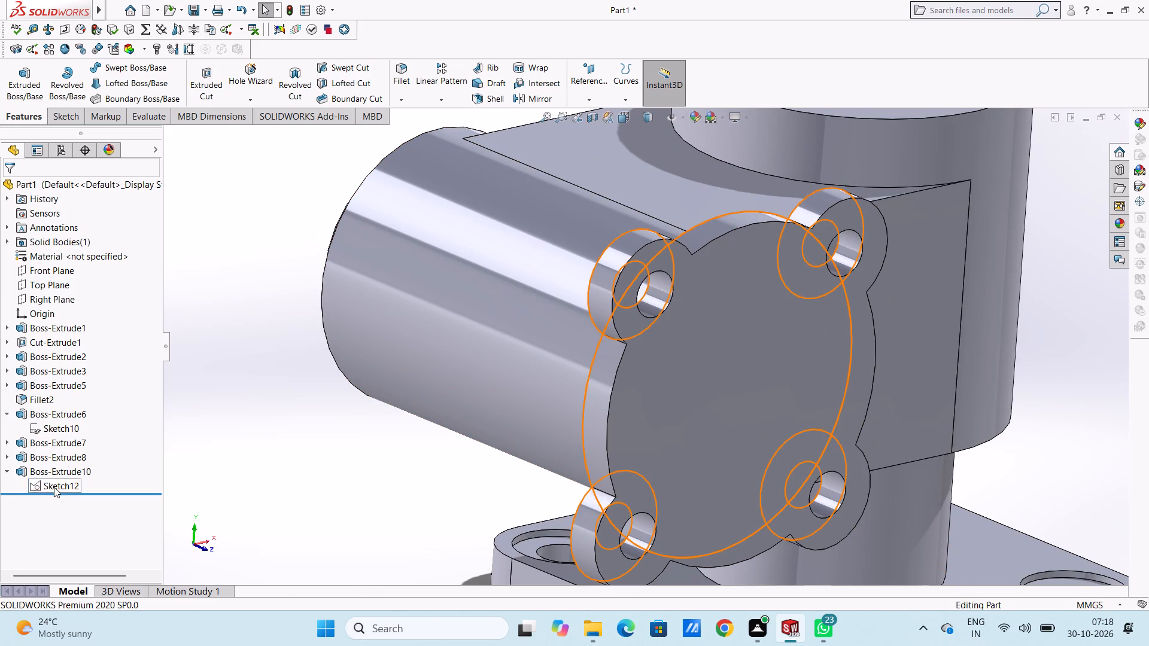
left_click(24, 74)
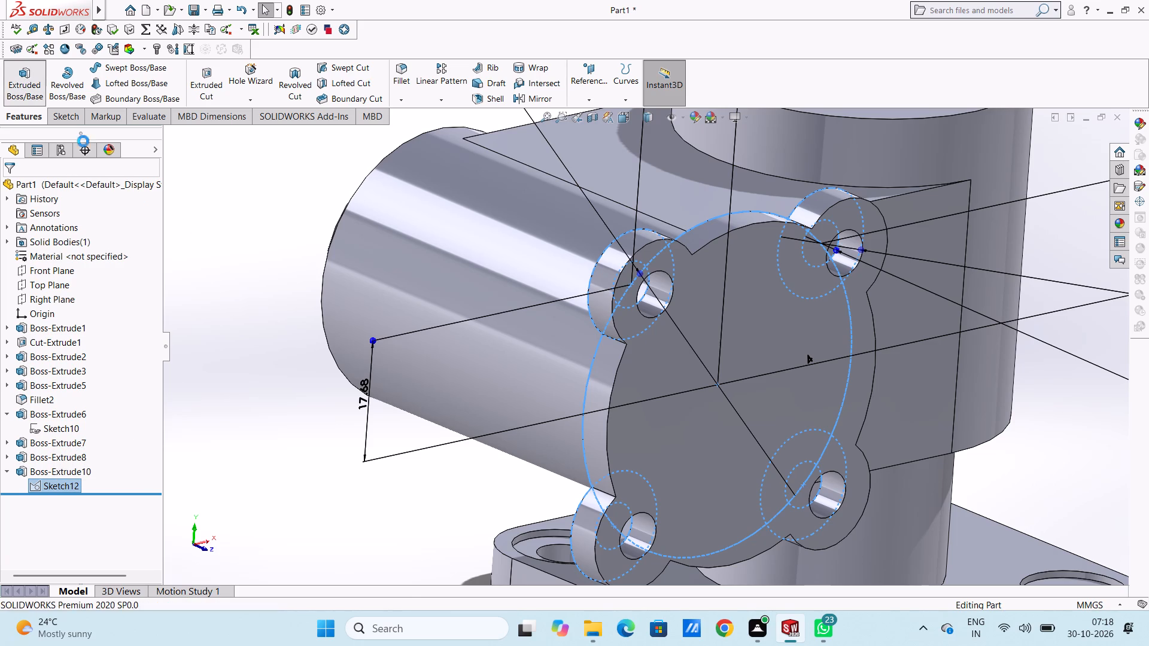
scroll(786, 283, "down", 4)
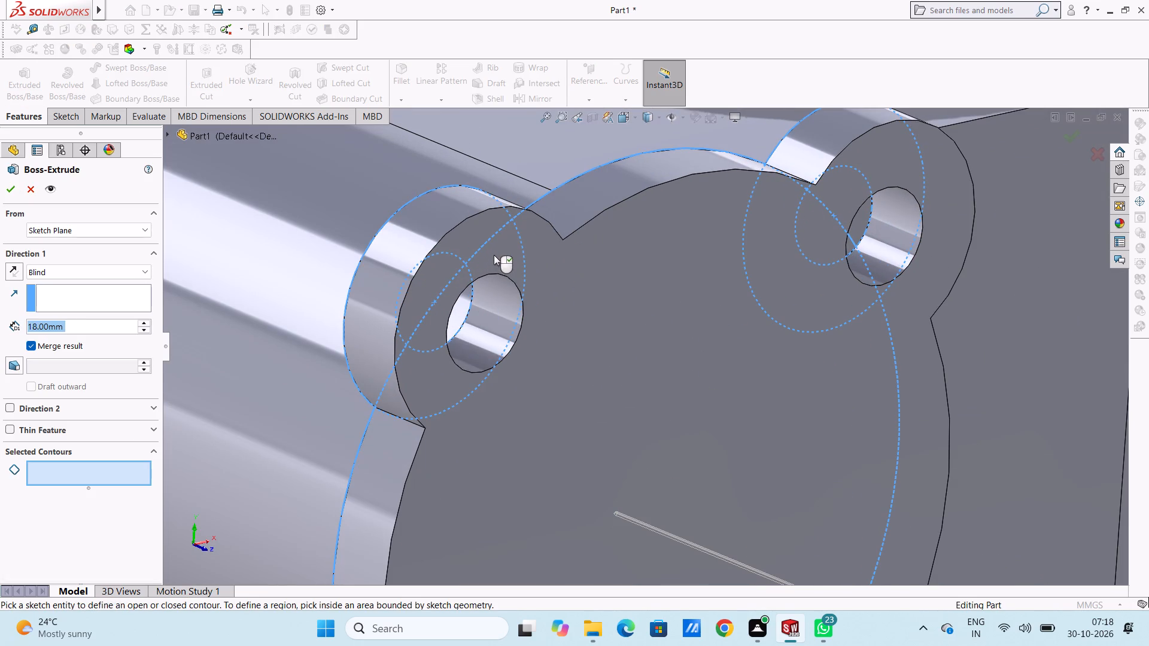
left_click(494, 254)
left_click(461, 309)
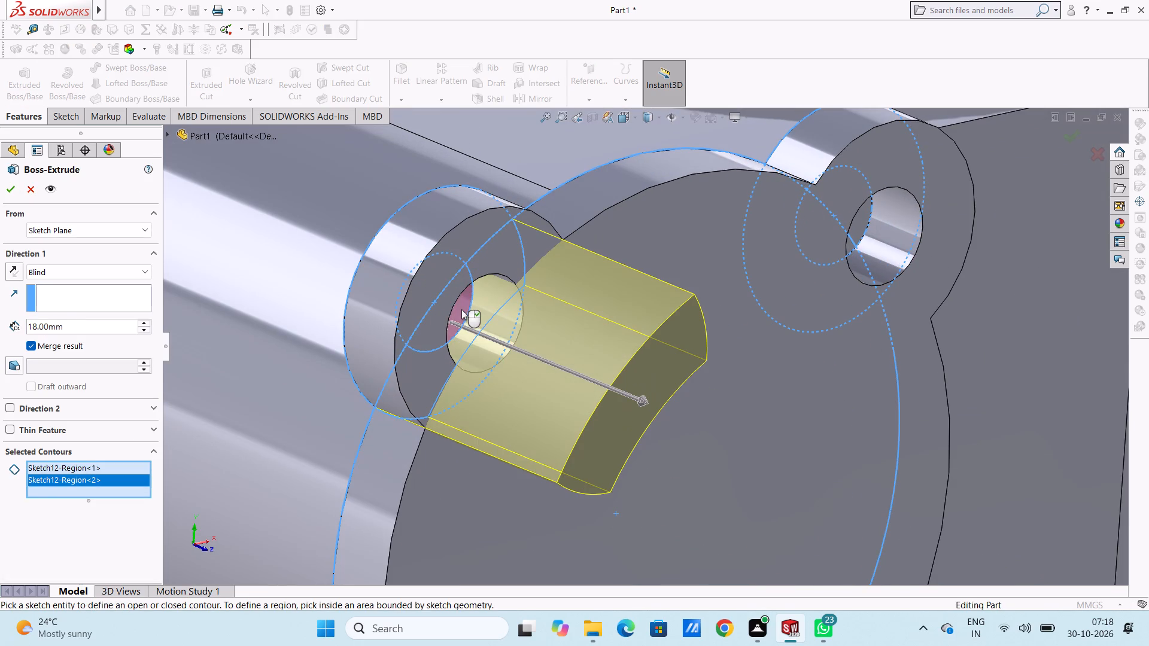
left_click(467, 248)
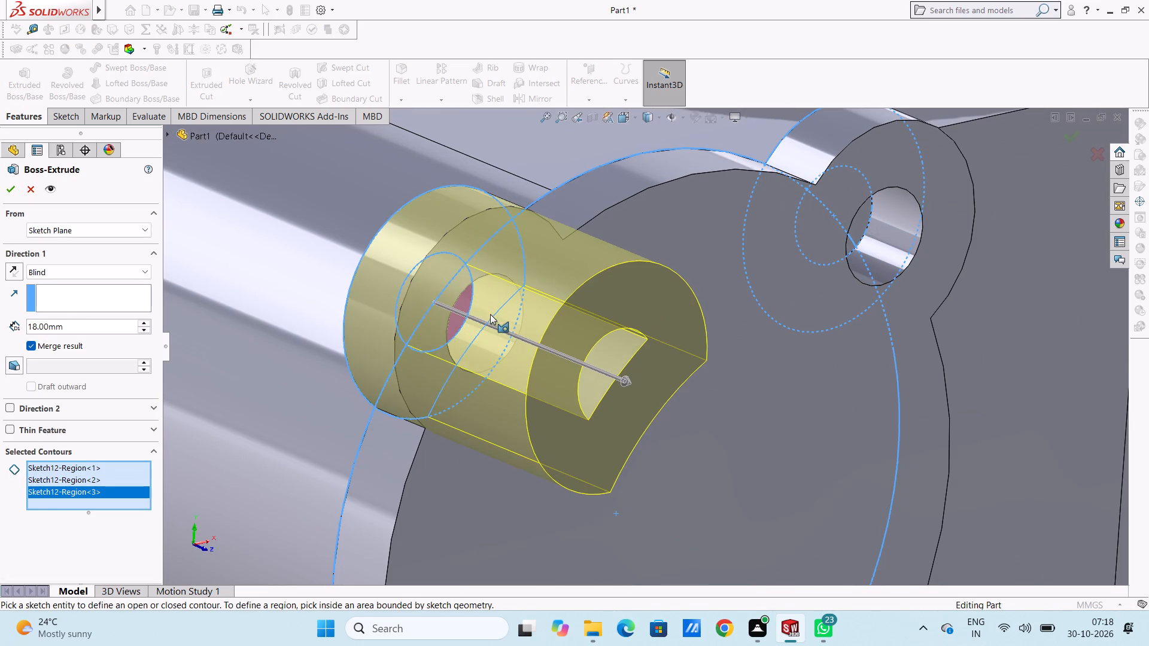
middle_click_drag(490, 314, 455, 258)
scroll(455, 258, "up", 3)
middle_click_drag(451, 306, 437, 305)
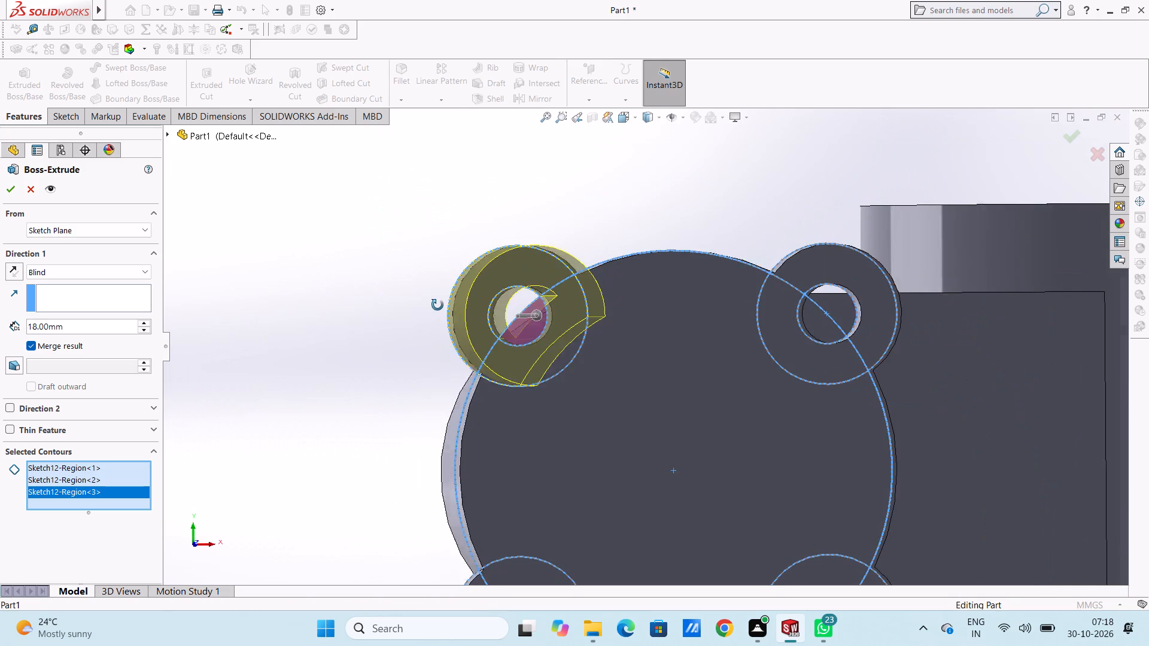
middle_click_drag(437, 305, 436, 305)
left_click(512, 298)
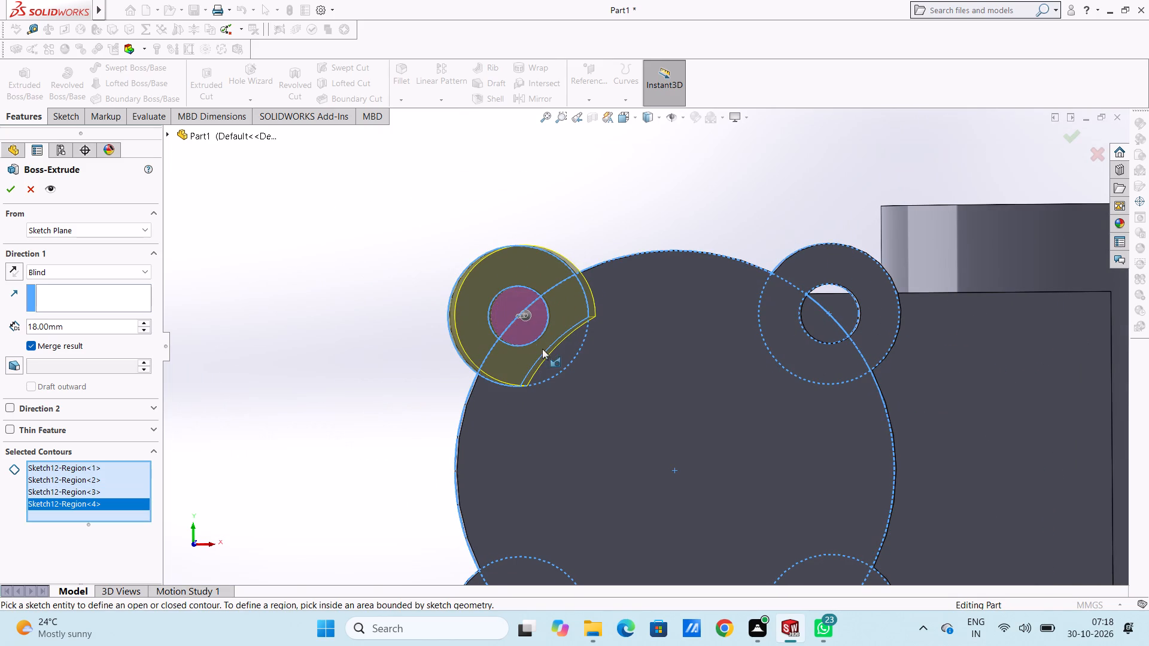
left_click(558, 353)
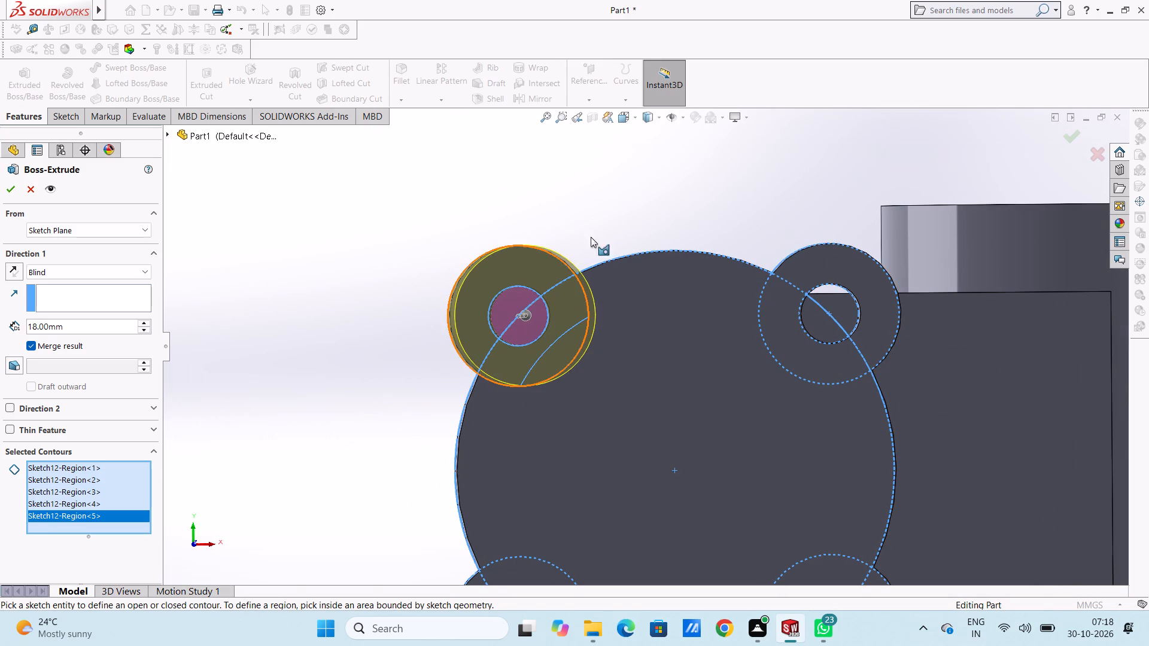
Add all regions of the upper lug nearer the main cylinder, including its hole, to the extrusion contours.
middle_click_drag(628, 219, 704, 273)
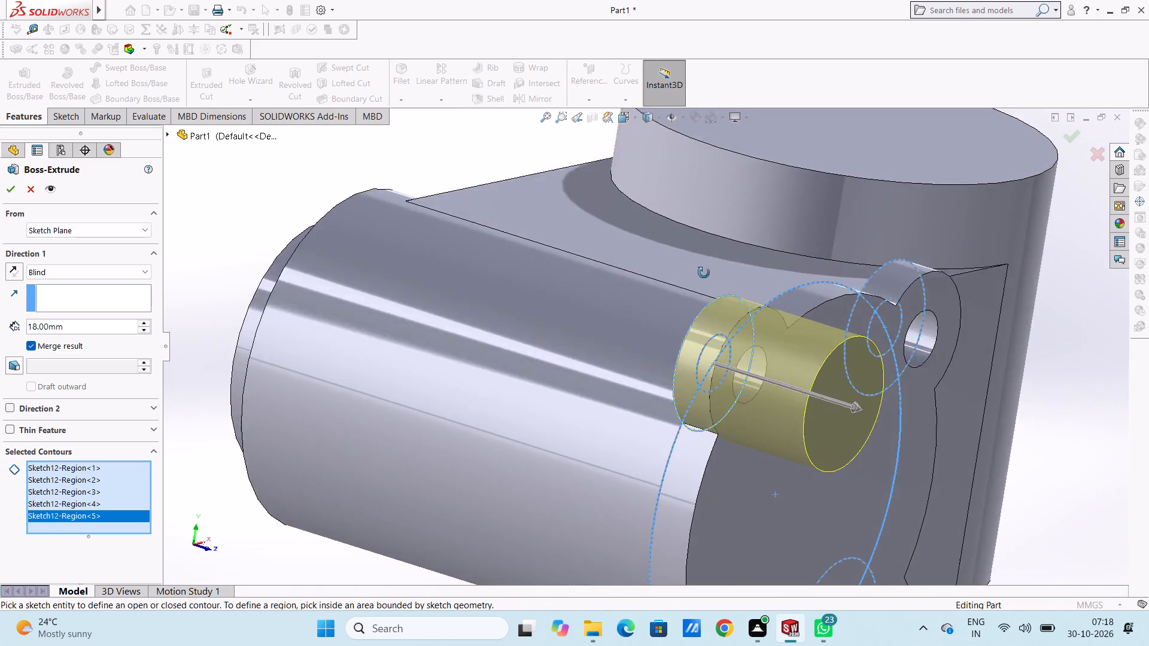
middle_click_drag(704, 273, 625, 231)
scroll(907, 364, "down", 4)
left_click(674, 284)
left_click(679, 239)
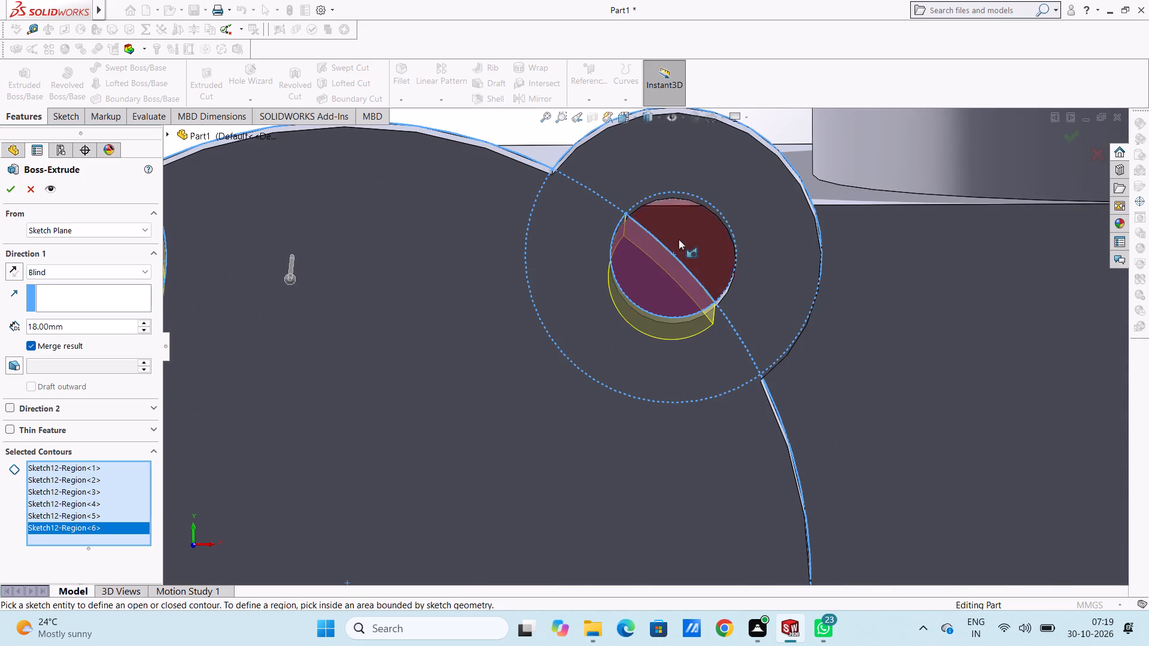
left_click(706, 180)
left_click(587, 238)
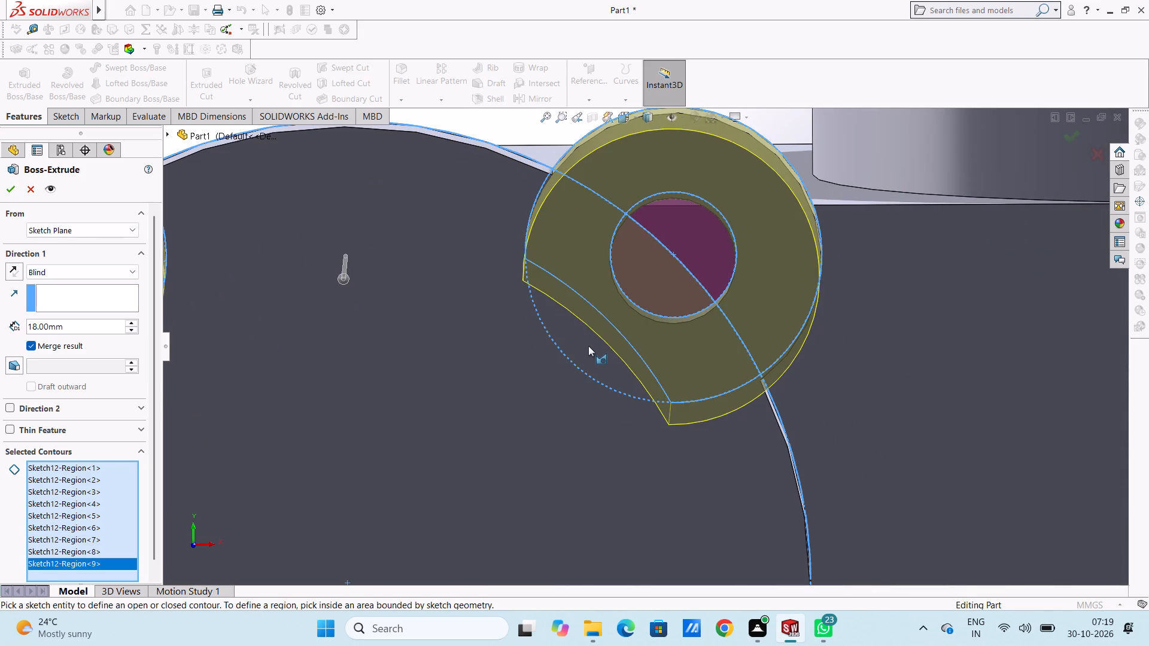
left_click(588, 346)
Add all regions of the lower lug farther from the main cylinder, including its hole, to the extrusion contours.
scroll(607, 321, "up", 5)
scroll(606, 418, "up", 3)
scroll(653, 364, "down", 3)
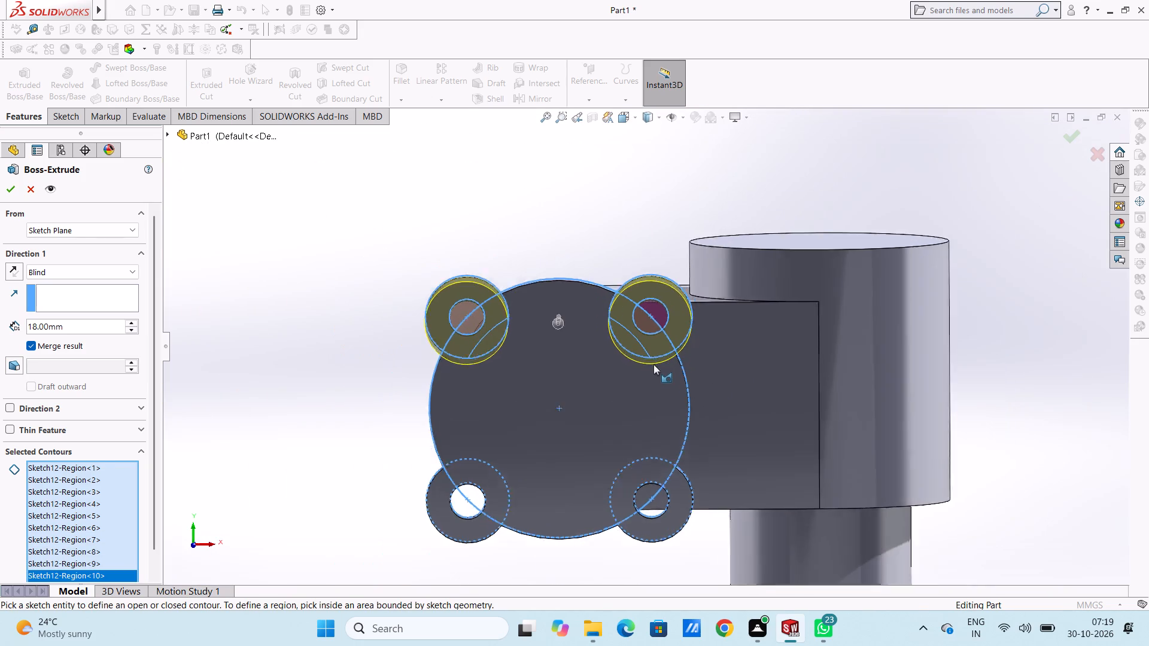
scroll(653, 364, "down", 3)
scroll(670, 246, "down", 4)
middle_click_drag(677, 246, 703, 214)
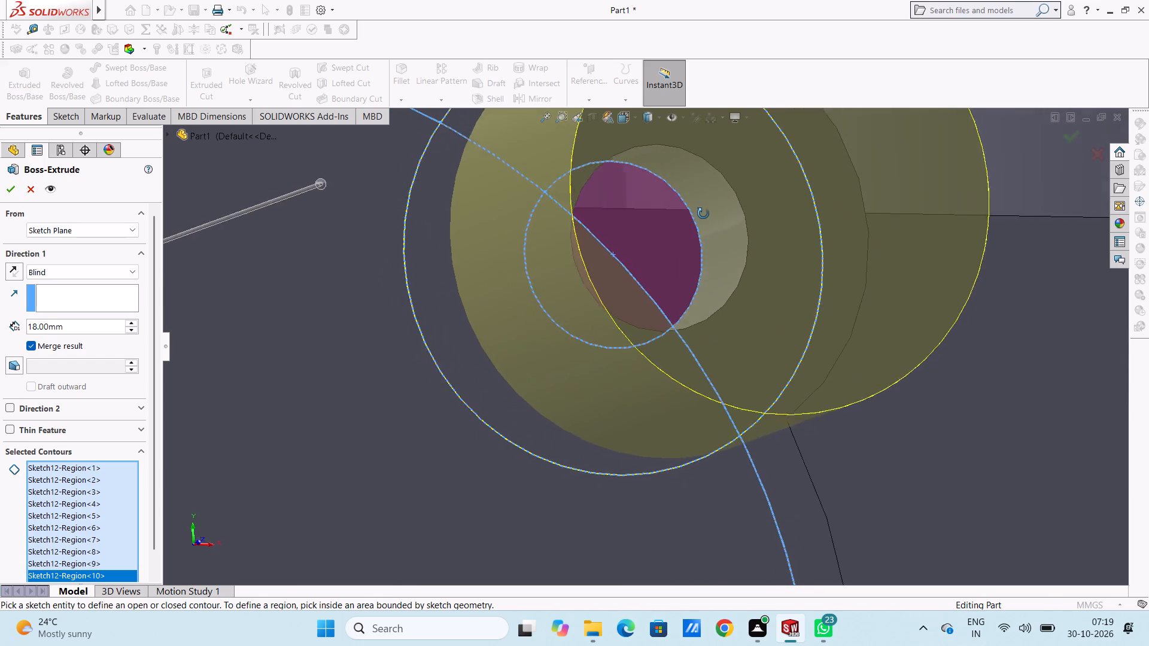
middle_click_drag(703, 214, 690, 214)
scroll(662, 220, "up", 5)
scroll(631, 305, "up", 4)
scroll(522, 440, "up", 4)
scroll(531, 479, "down", 5)
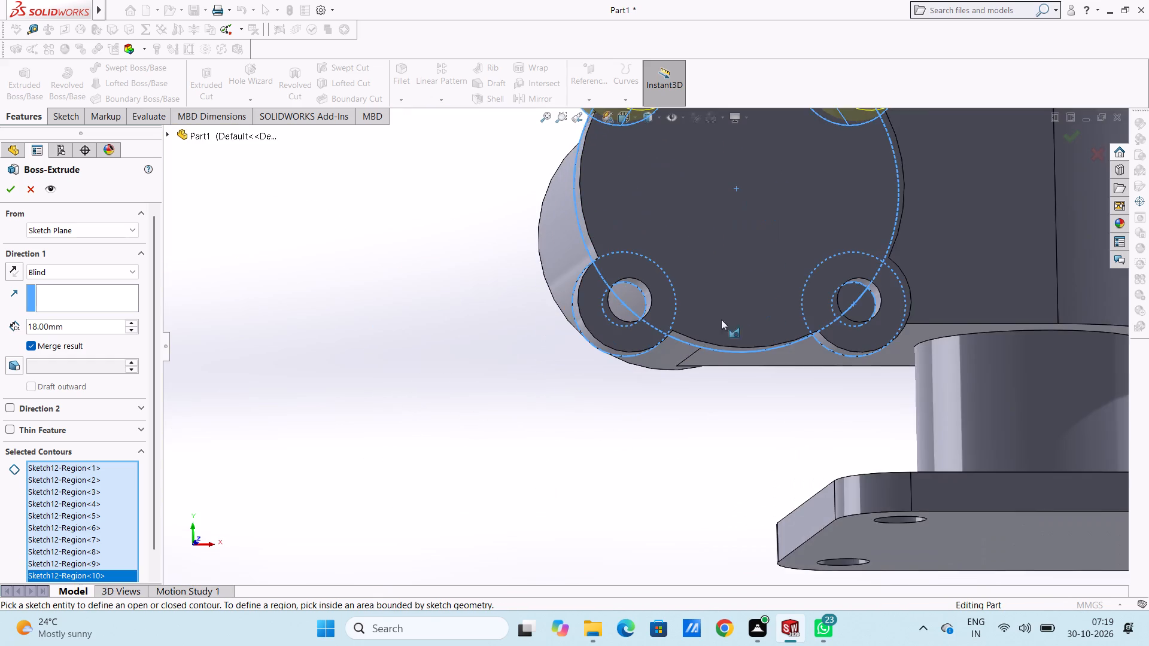
scroll(688, 290, "down", 5)
left_click(576, 258)
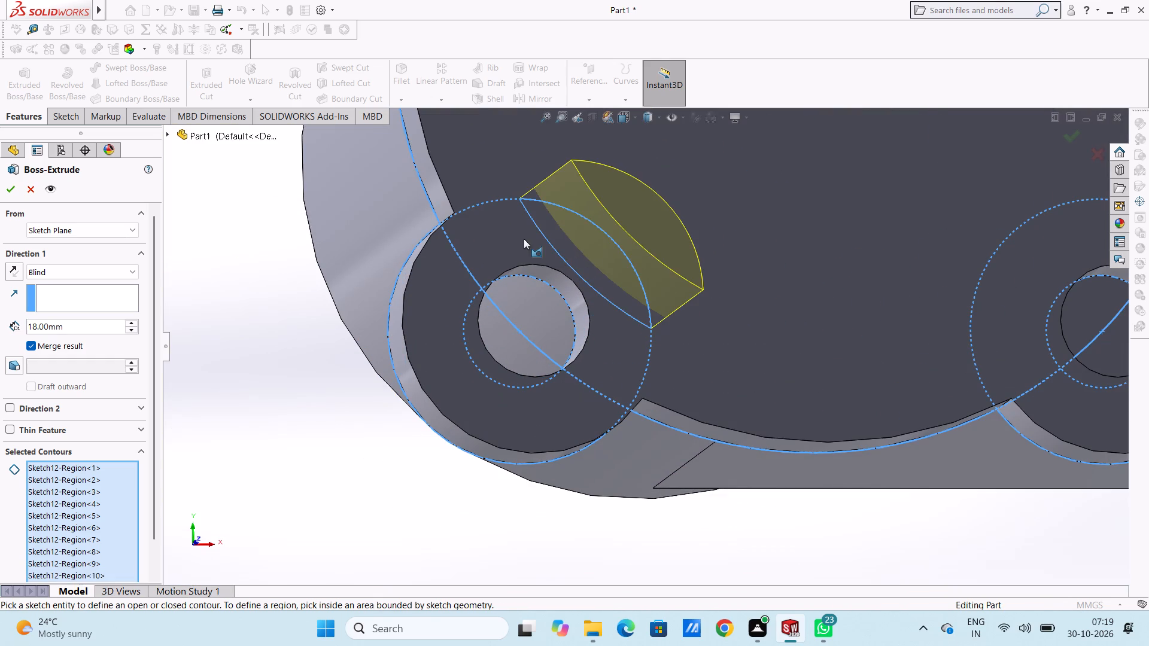
left_click(524, 238)
left_click(524, 295)
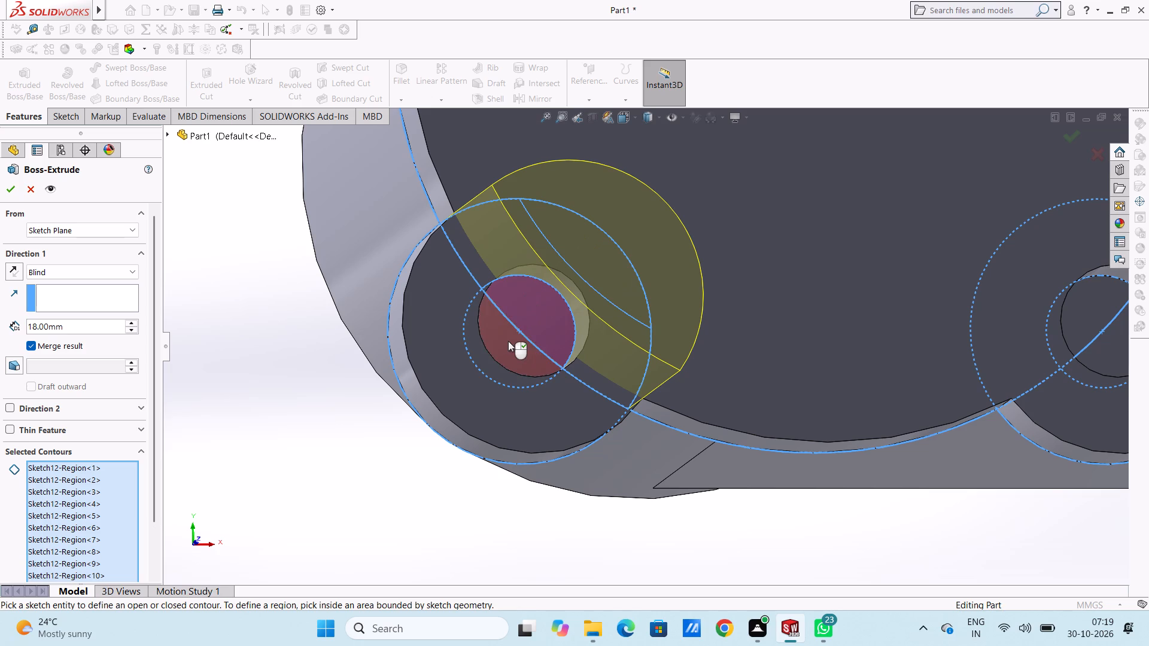
left_click(501, 340)
left_click(435, 282)
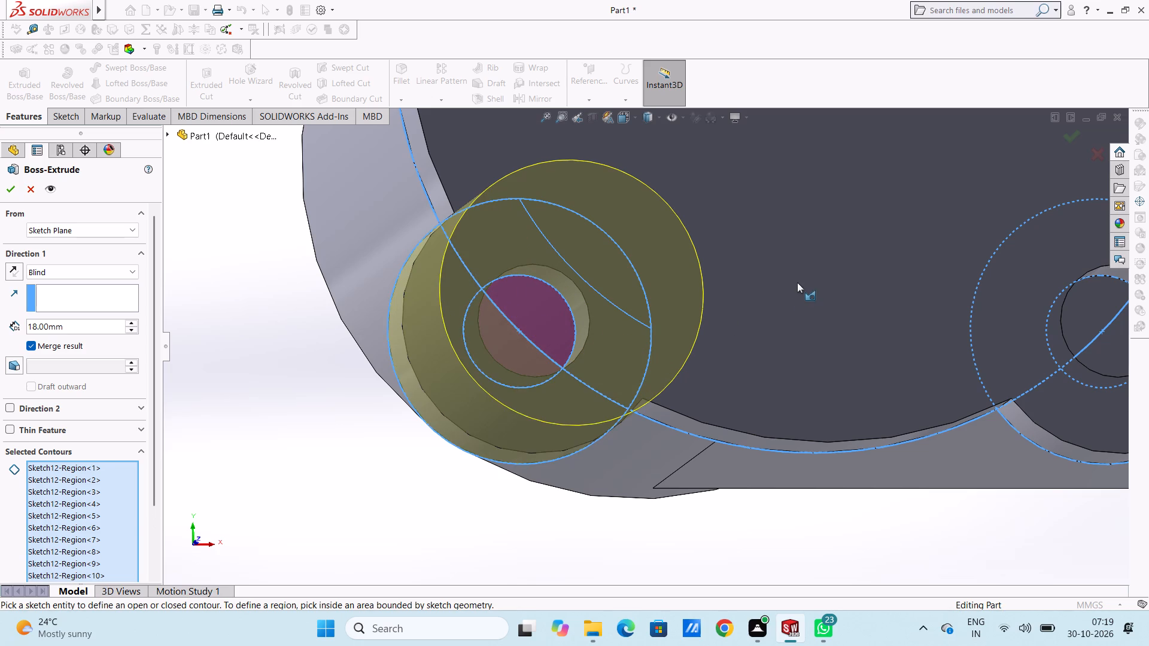
Add all regions of the lower lug nearer the main cylinder, including its hole, to the extrusion contours.
scroll(797, 282, "up", 4)
scroll(882, 359, "down", 5)
left_click(676, 216)
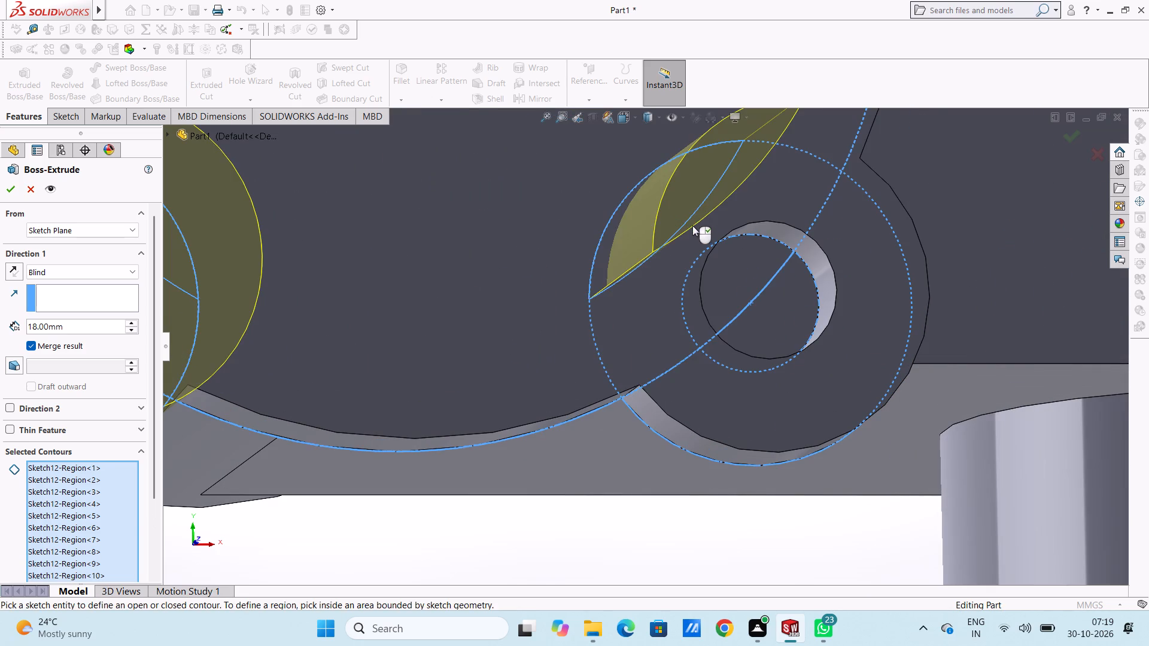
left_click(695, 228)
left_click(764, 257)
left_click(786, 301)
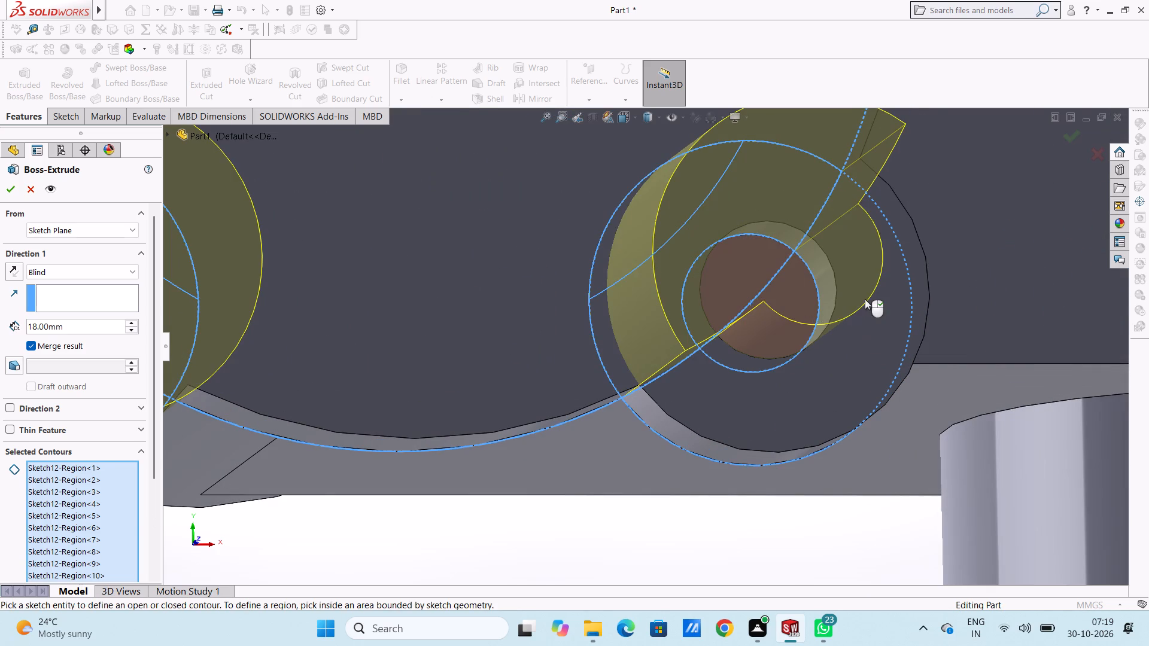
left_click(876, 311)
Reverse the direction and extrude the four full lug circles 18 mm blind, back along the arm, with merged result.
scroll(867, 319, "up", 5)
scroll(681, 255, "up", 4)
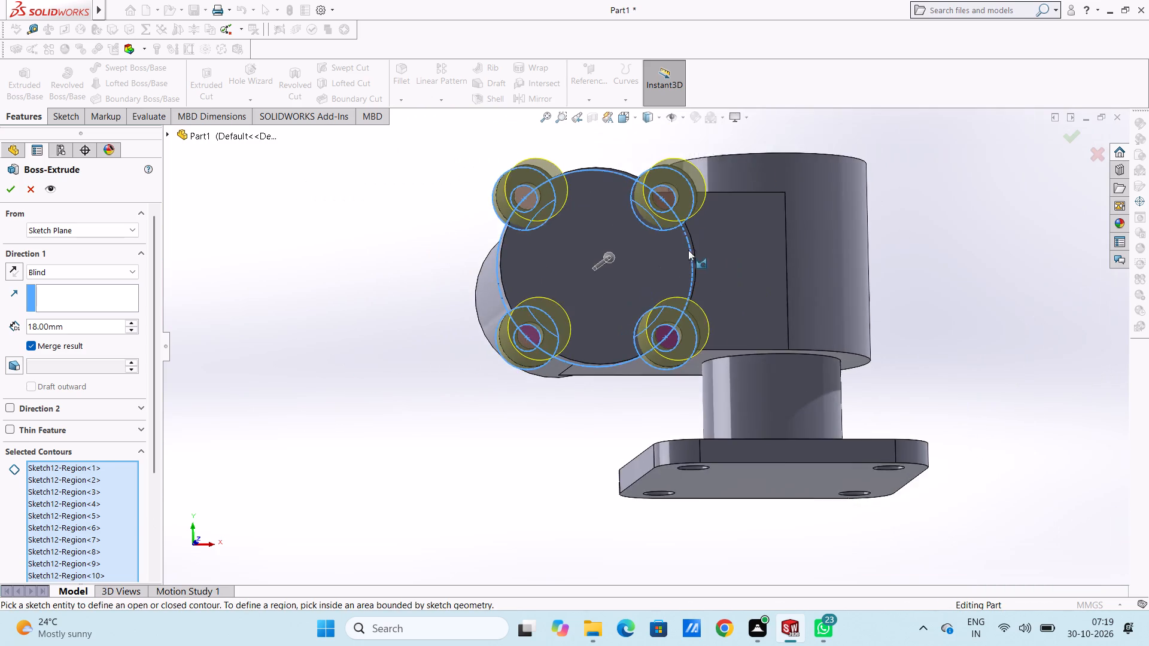
middle_click_drag(715, 276, 771, 347)
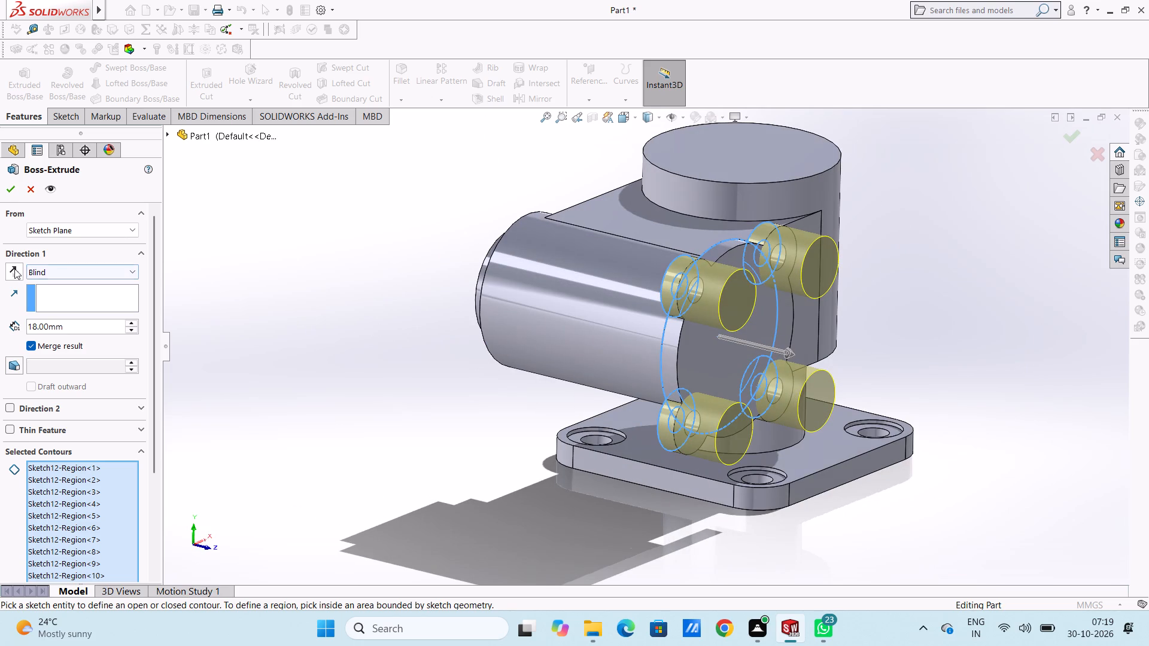
left_click(13, 269)
left_click(8, 191)
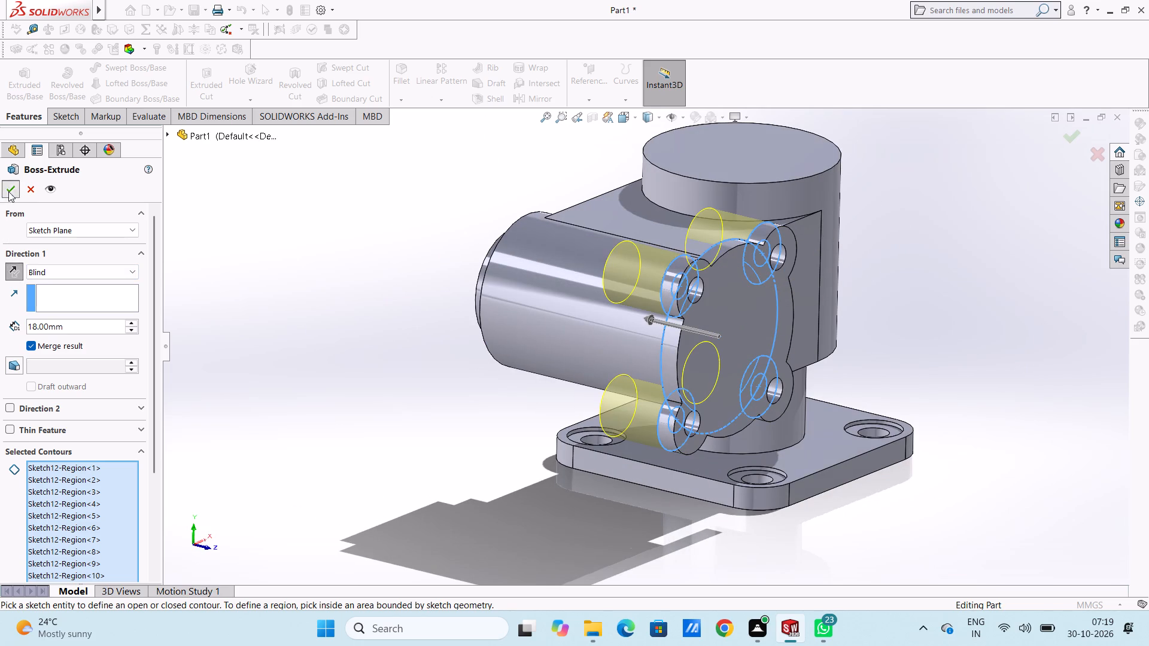
left_click(284, 313)
Examine the backward-extended lugs and the flange face from several angles.
middle_click_drag(284, 313, 218, 288)
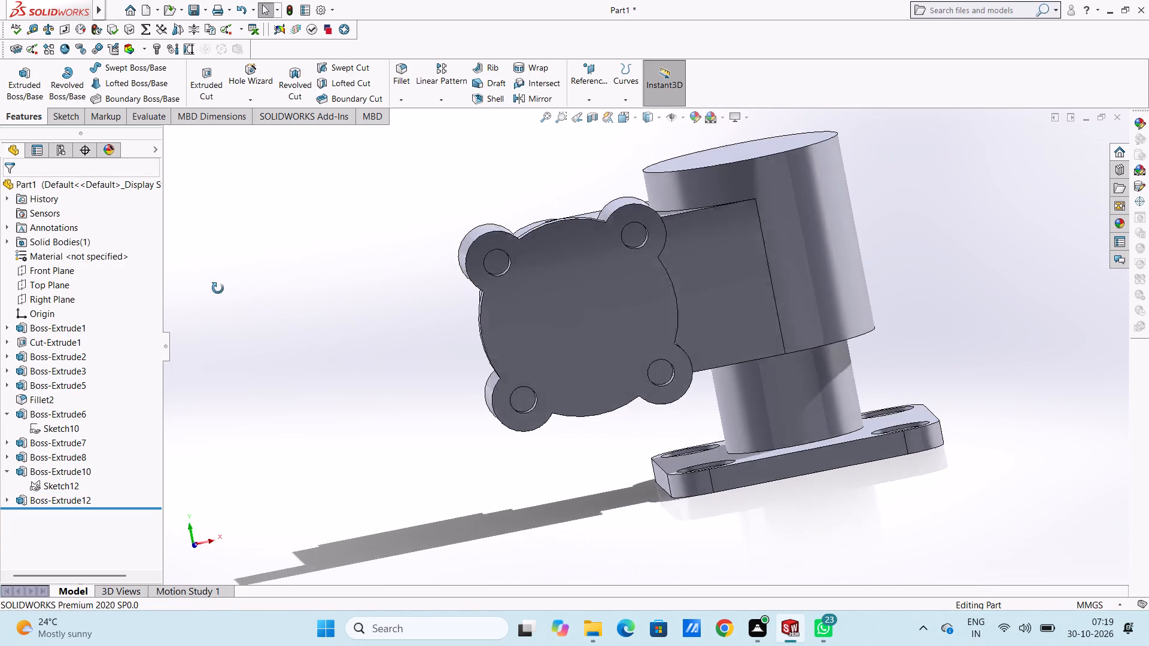
middle_click_drag(218, 288, 320, 298)
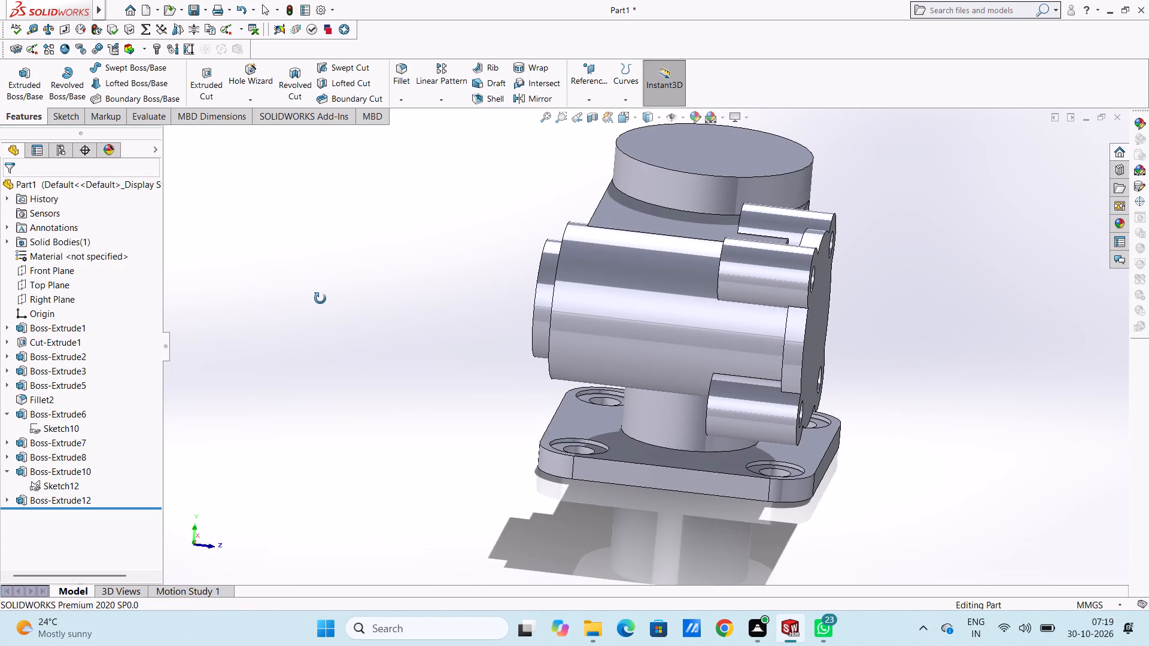
middle_click_drag(320, 298, 252, 291)
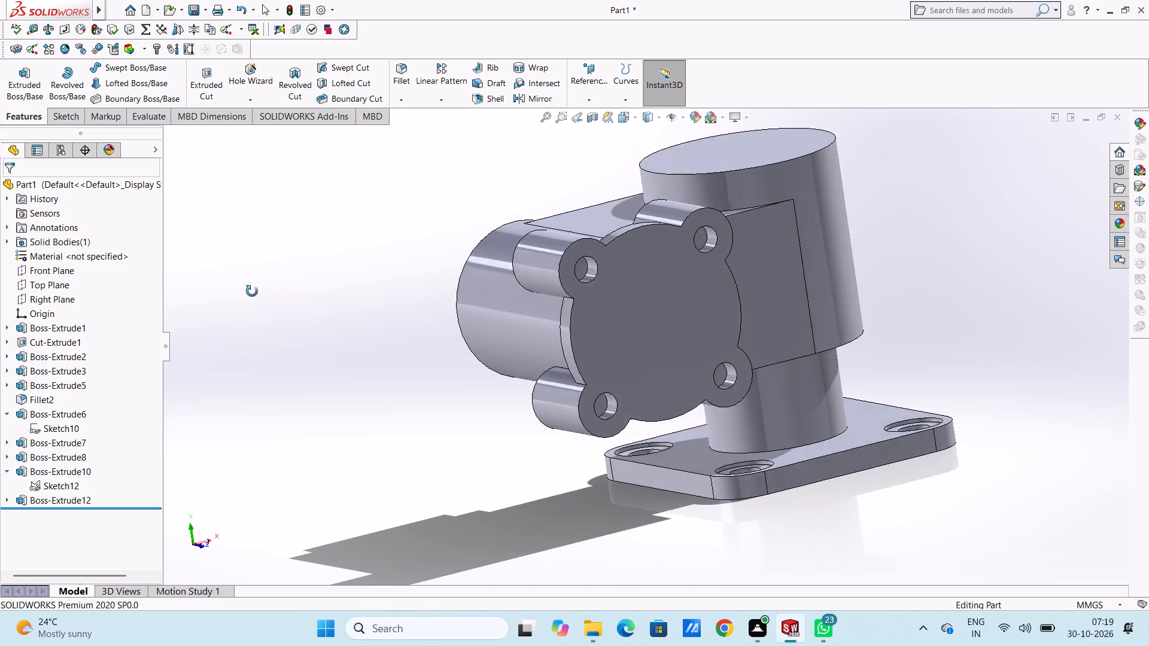
middle_click_drag(252, 291, 225, 294)
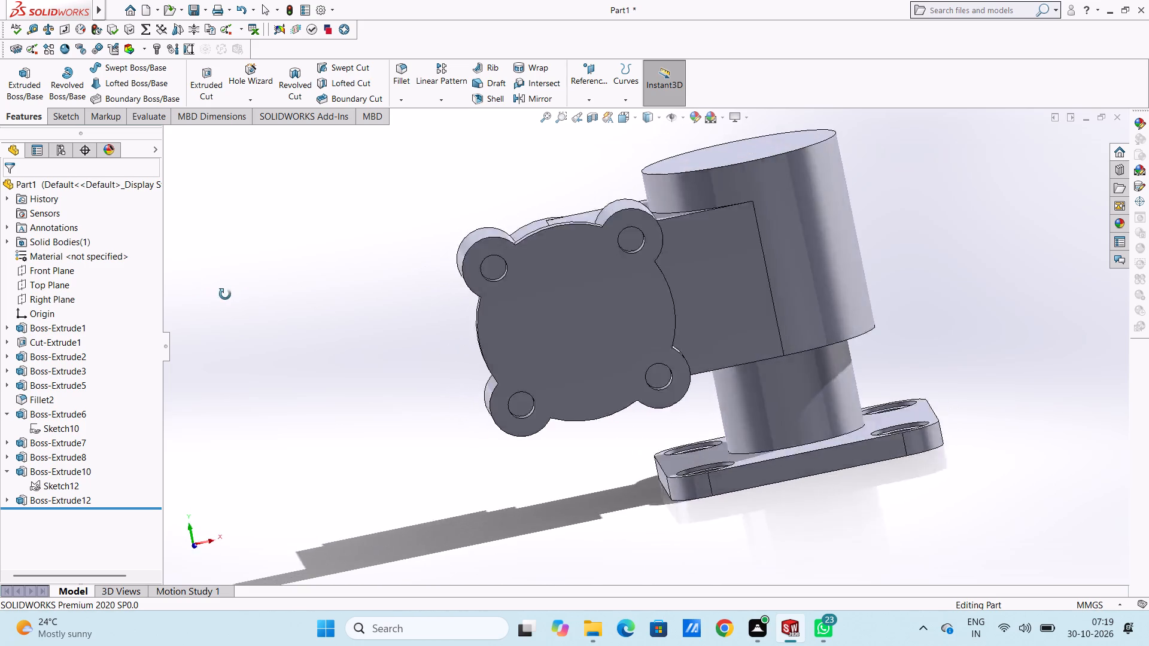
Examine the rear ends of the four extended lugs and the side arm from several angles.
middle_click_drag(225, 294, 388, 331)
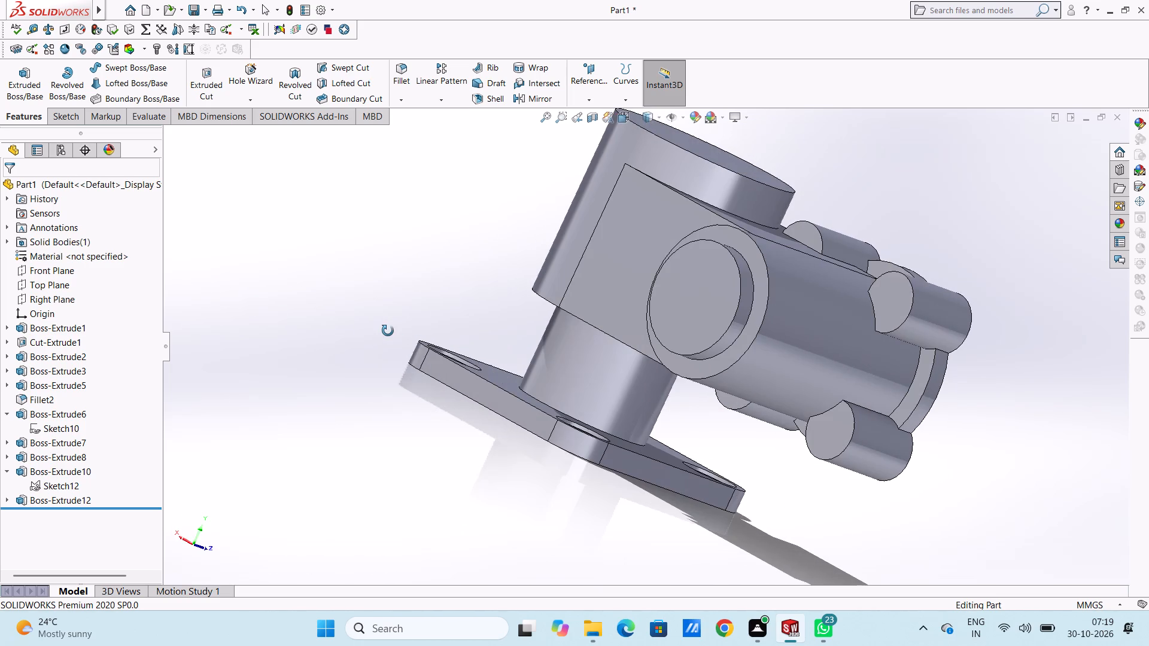
middle_click_drag(388, 331, 338, 315)
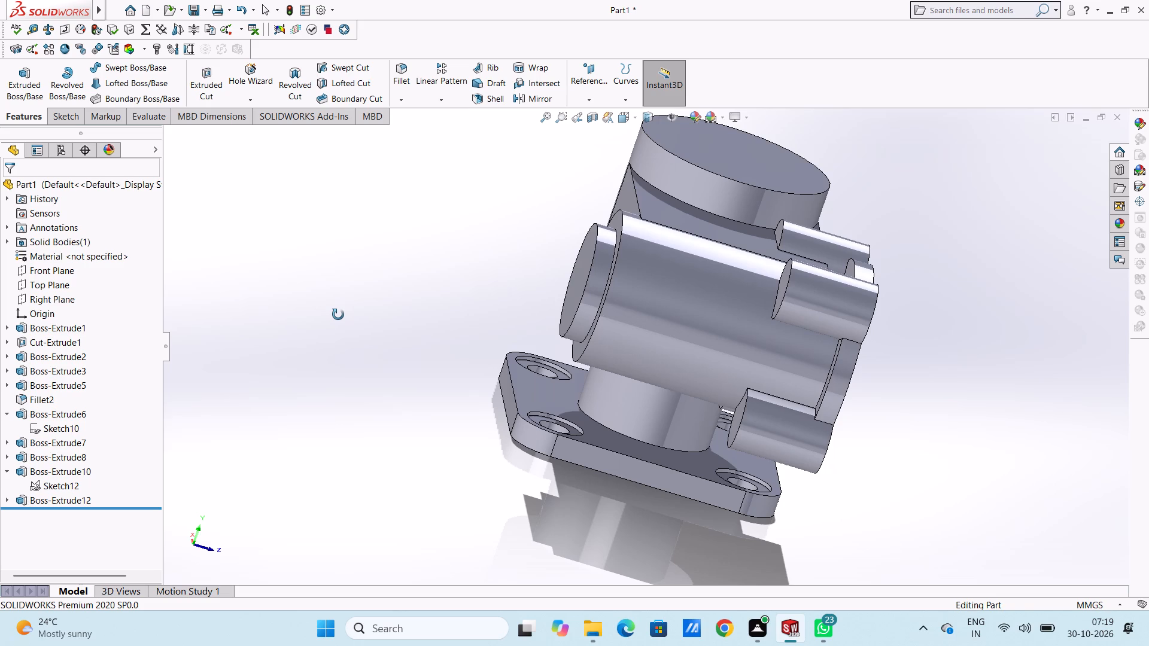
middle_click_drag(338, 315, 296, 318)
middle_click_drag(296, 318, 326, 327)
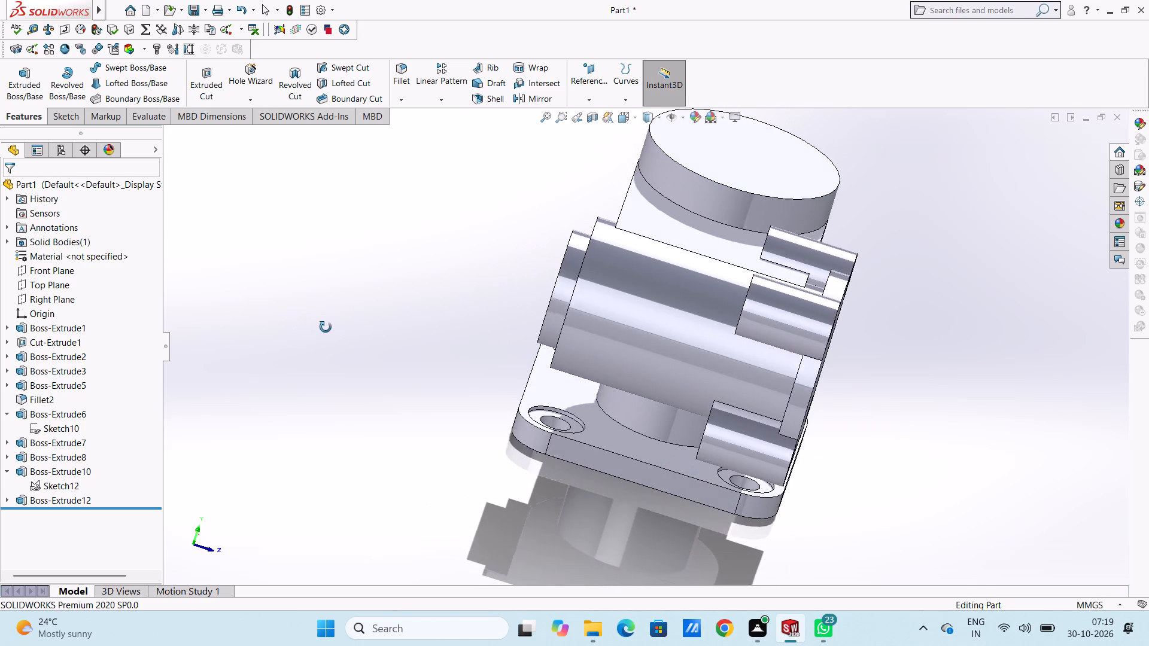
middle_click_drag(326, 327, 324, 327)
middle_click(320, 326)
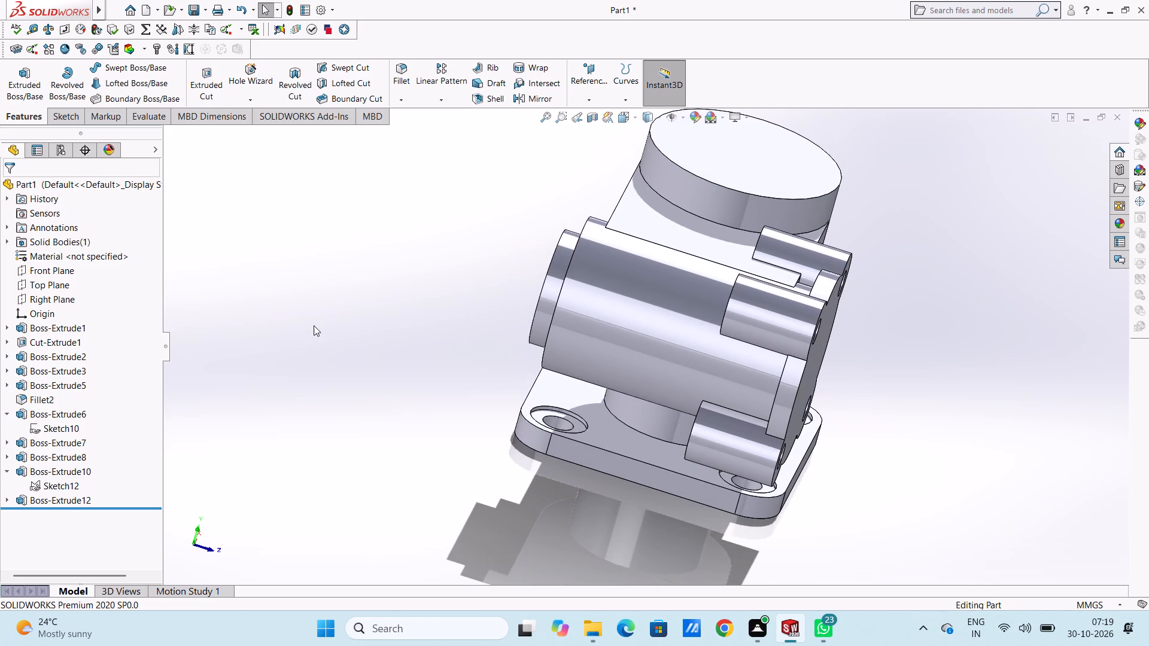
middle_click_drag(779, 343, 826, 395)
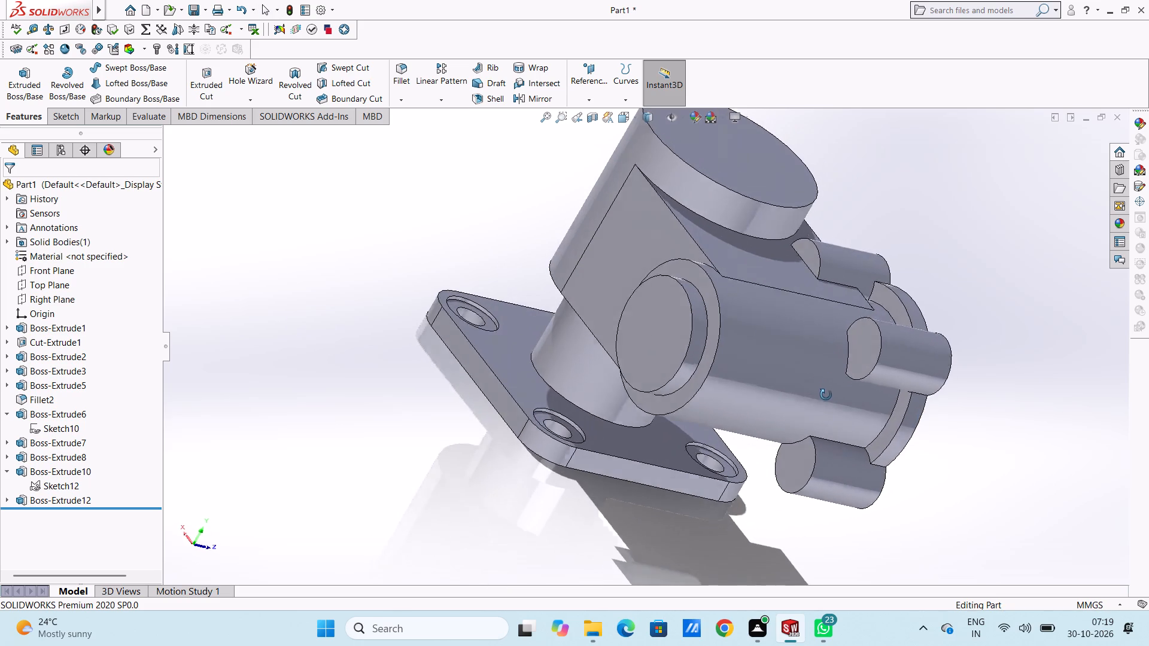
middle_click_drag(826, 395, 825, 395)
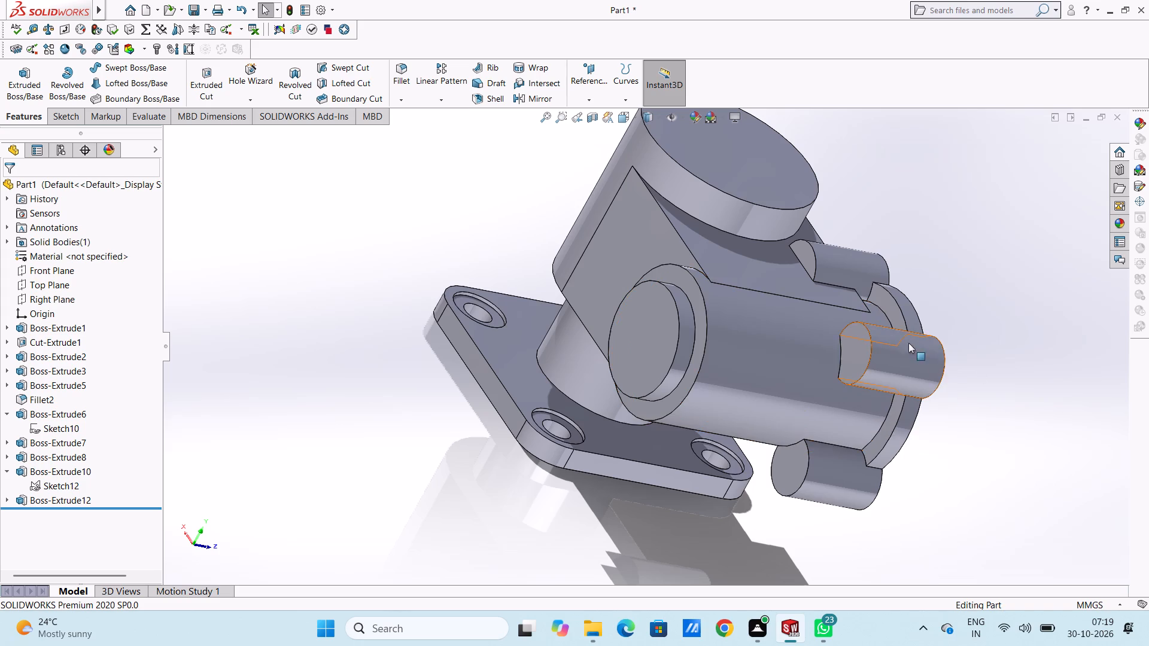
Start a symmetric circular-profile fillet on the rear end edges of the two upper lugs with an 8 mm radius.
scroll(870, 304, "down", 3)
left_click(402, 59)
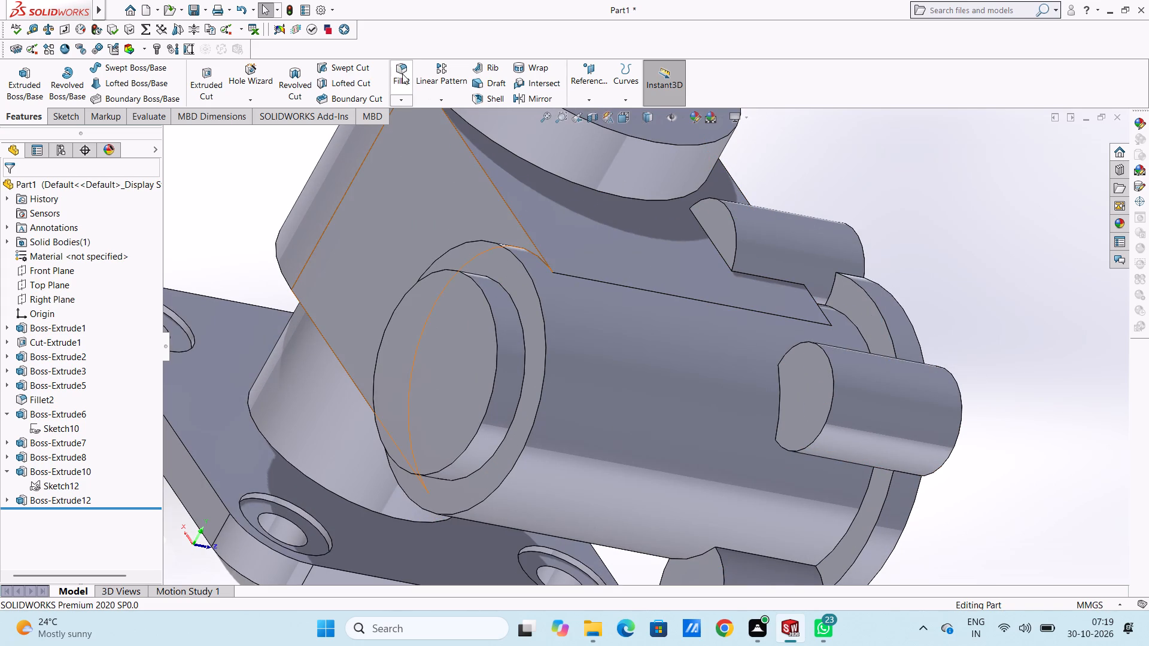
left_click(402, 74)
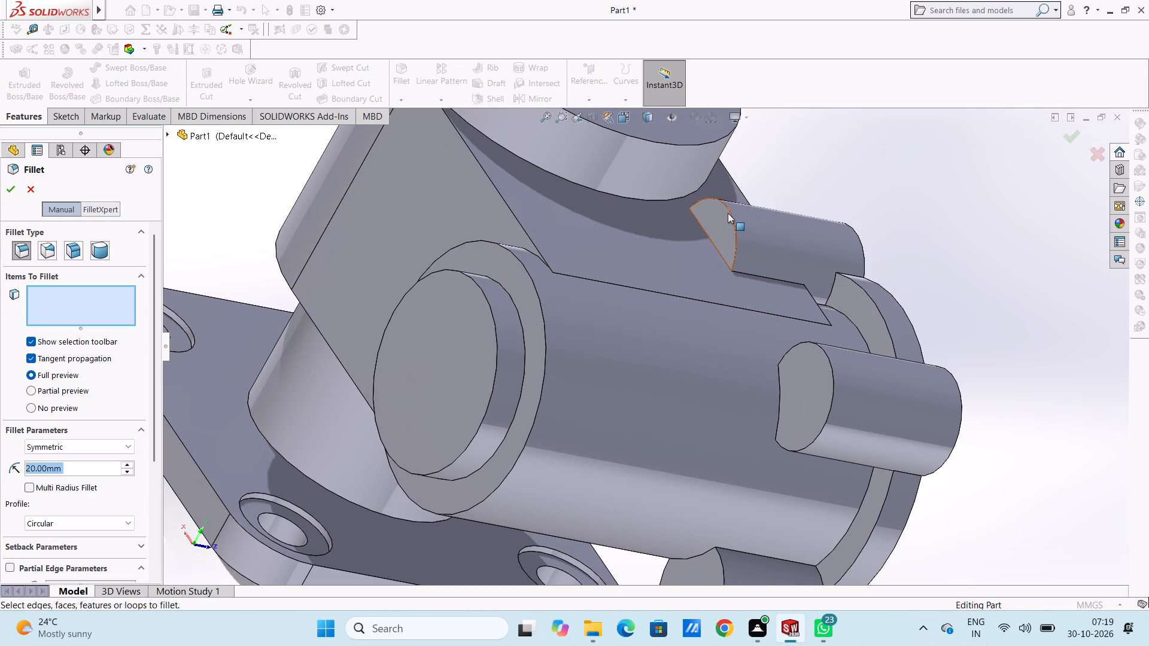
left_click(728, 213)
left_click(728, 213)
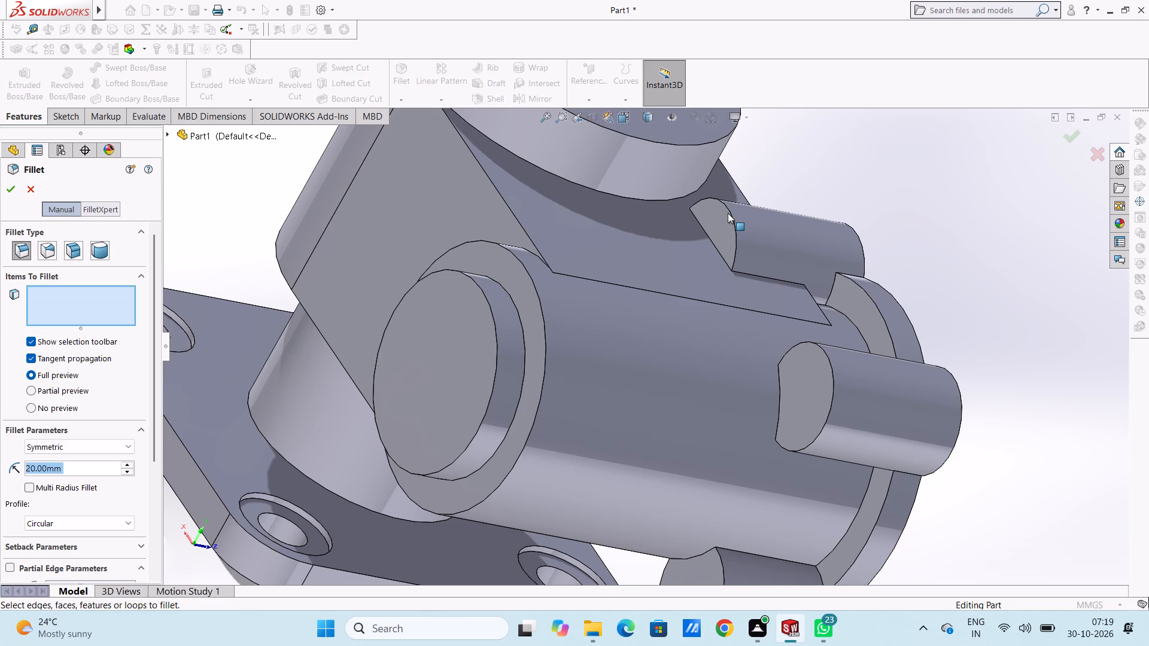
left_click(733, 213)
left_click(732, 217)
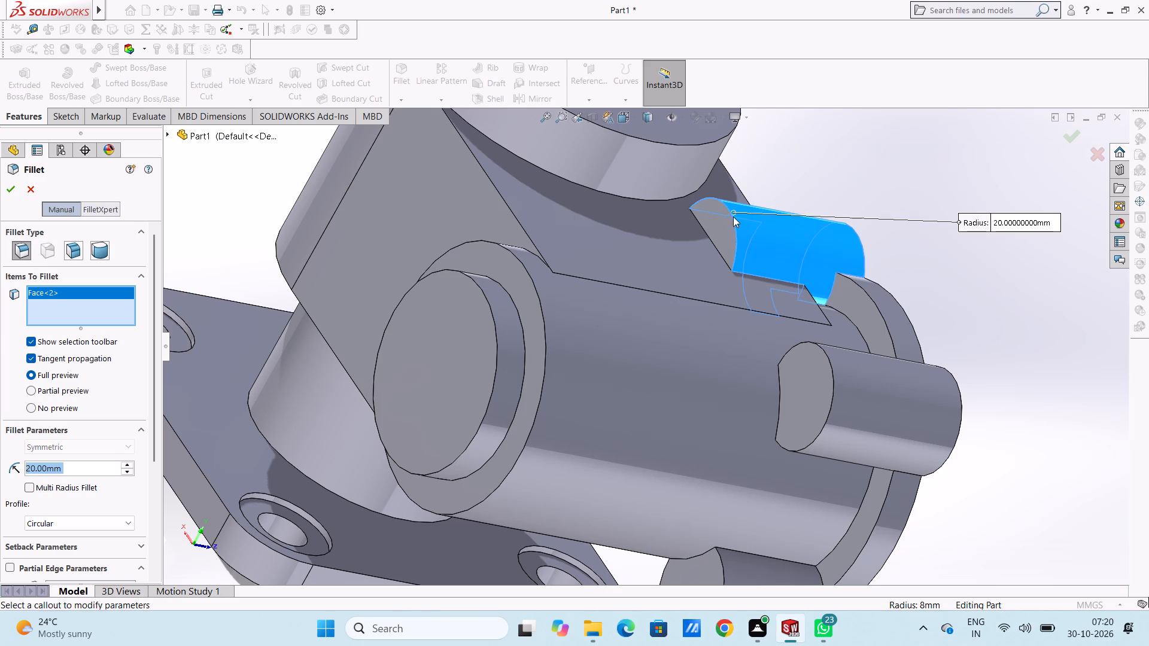
left_click(750, 225)
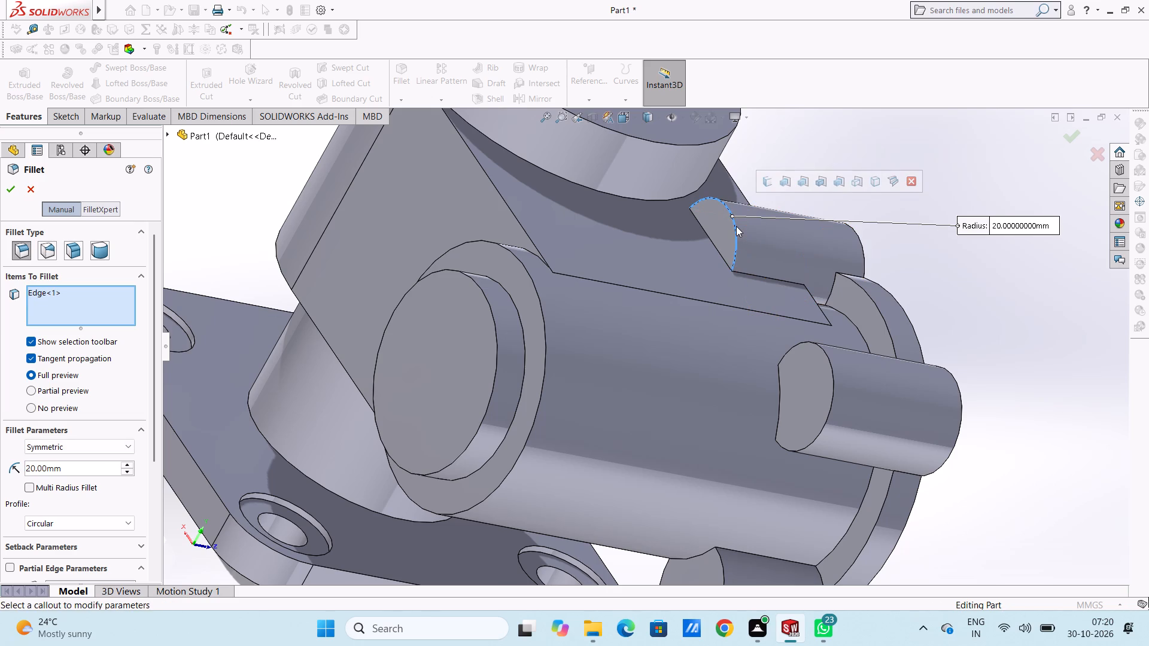
left_click(735, 226)
left_click(735, 226)
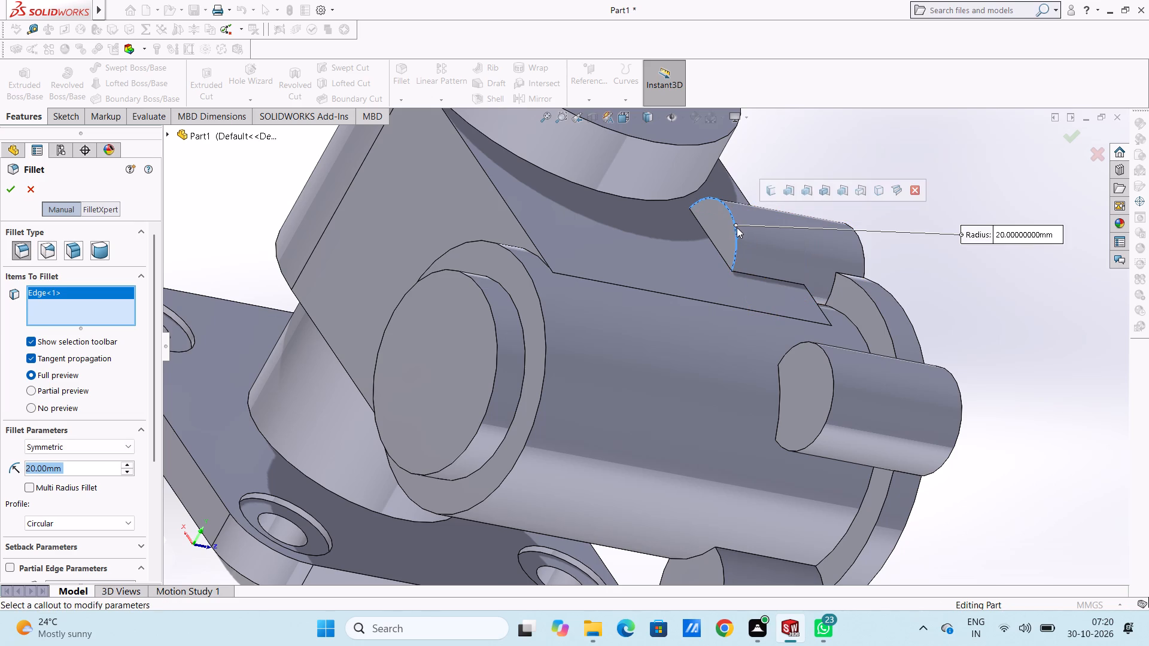
left_click(834, 382)
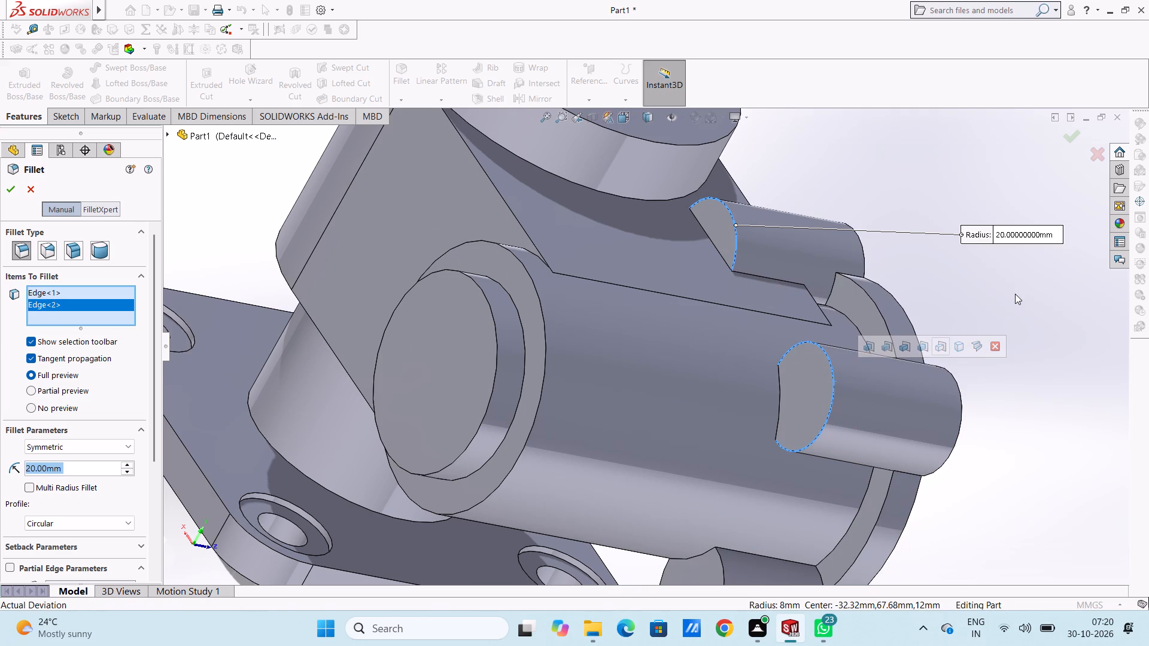
type("10")
key("Return")
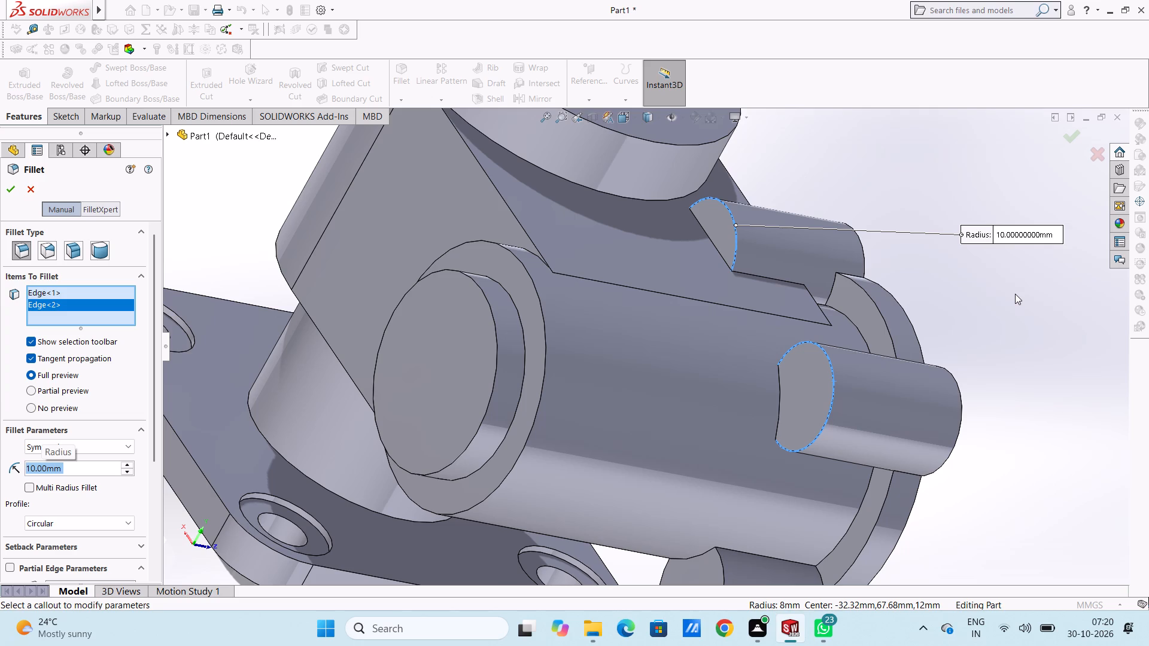
key("8")
key("Return")
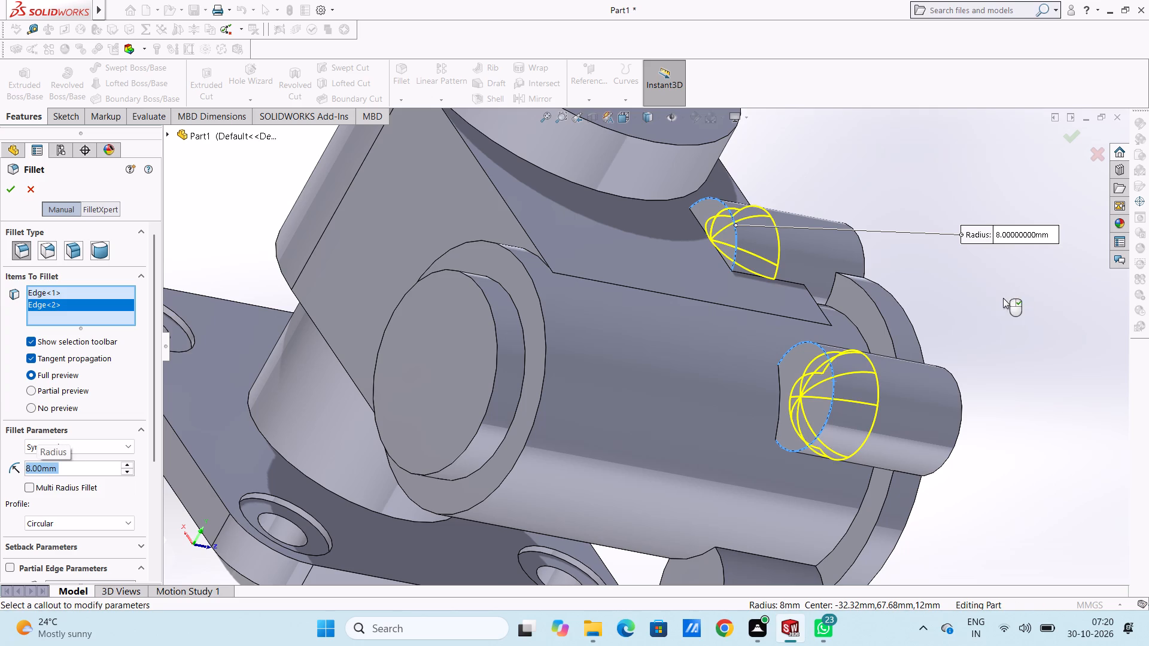
Add the rear end edges of the two lower lugs to the 8 mm fillet and apply it.
scroll(881, 306, "up", 4)
scroll(741, 477, "down", 3)
middle_click_drag(628, 455, 601, 423)
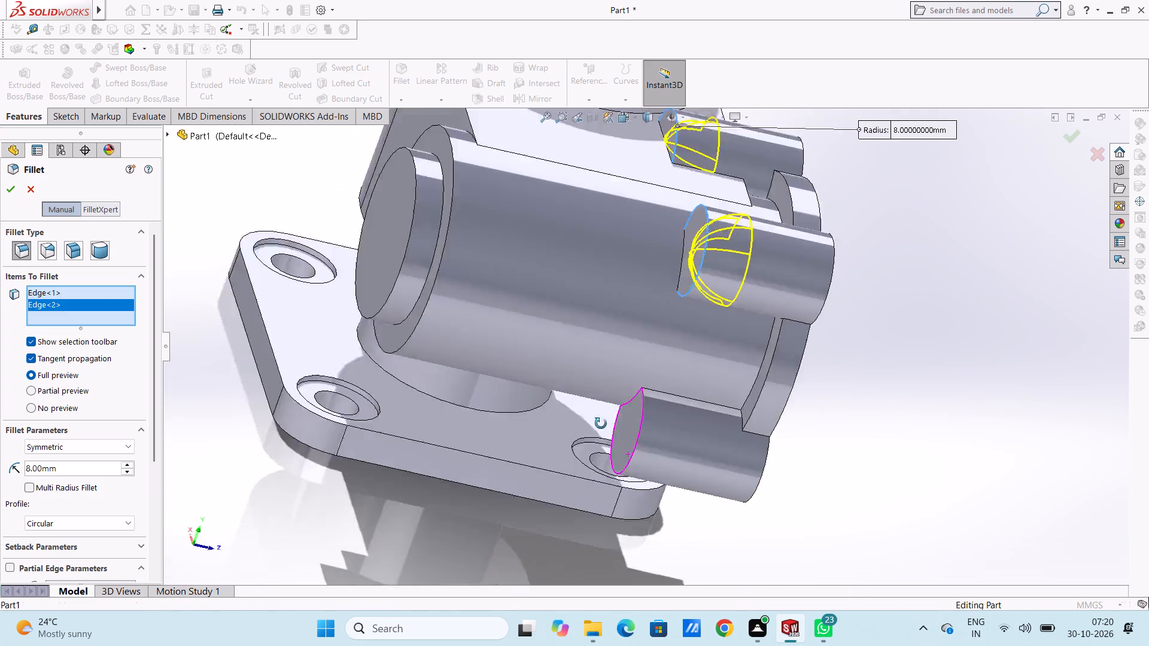
middle_click_drag(601, 423, 649, 349)
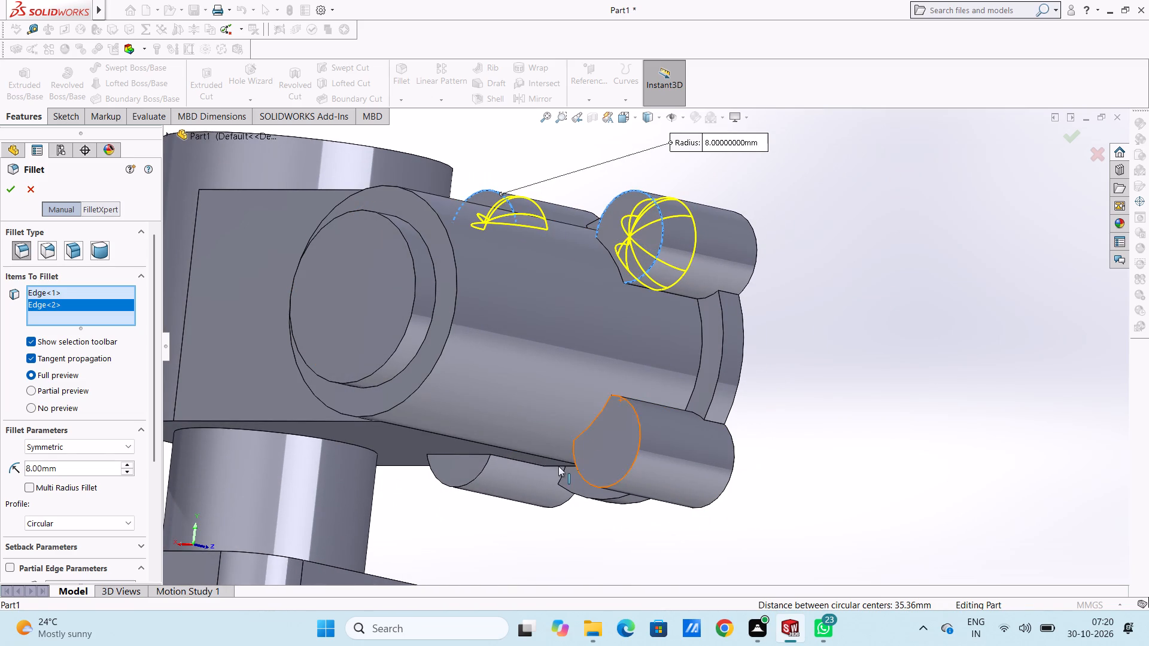
left_click(461, 487)
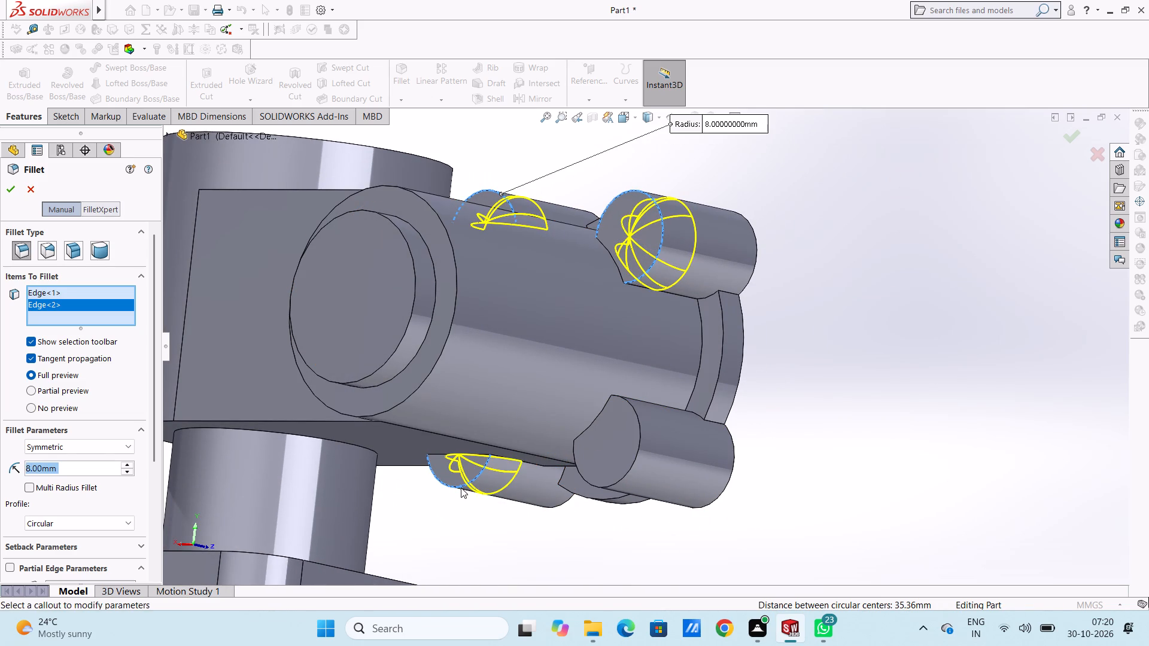
left_click(619, 480)
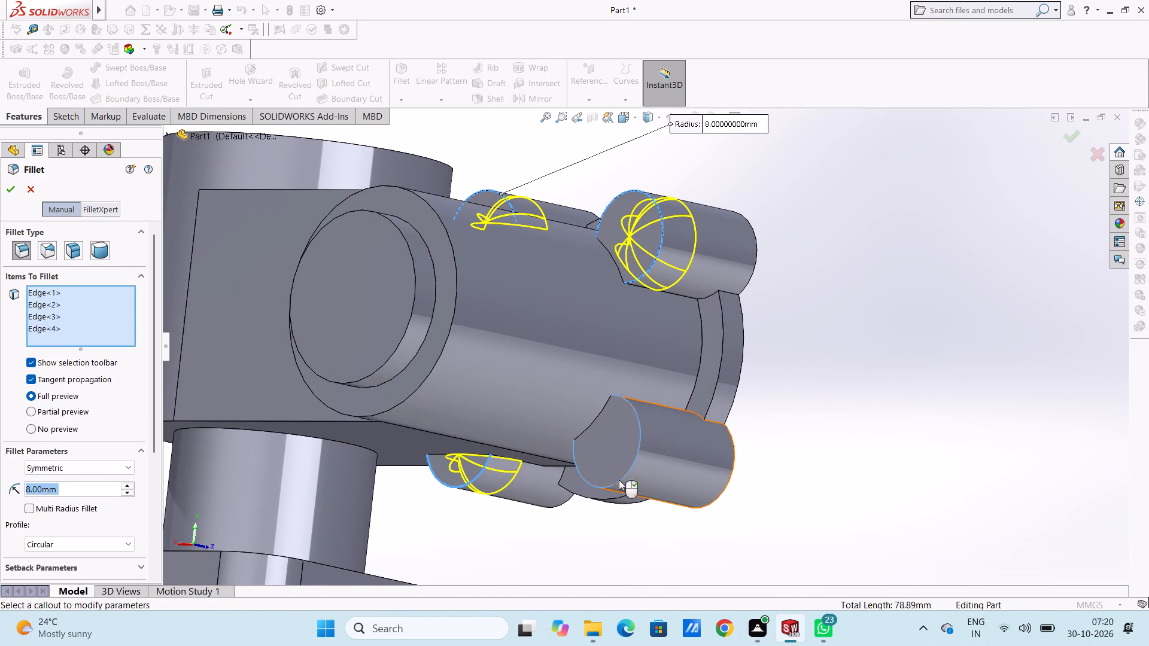
scroll(824, 425, "up", 4)
middle_click_drag(869, 373, 753, 404)
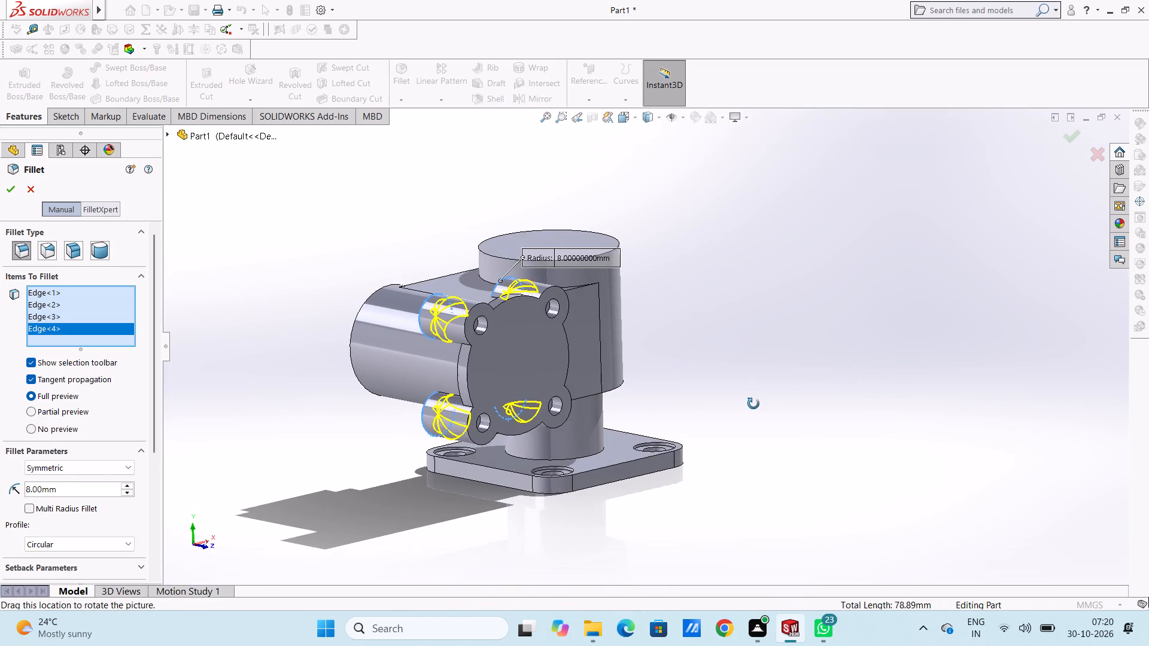
middle_click_drag(753, 404, 756, 405)
left_click(7, 188)
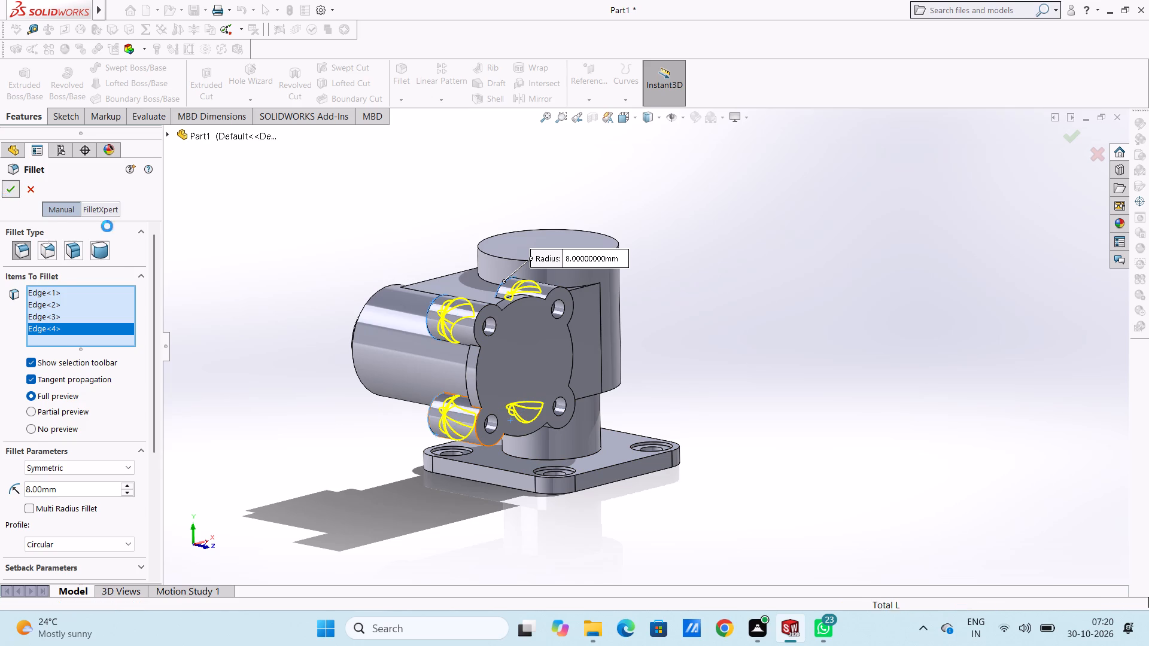
Examine the rounded lug ends and the flange from several angles.
middle_click_drag(802, 314, 798, 471)
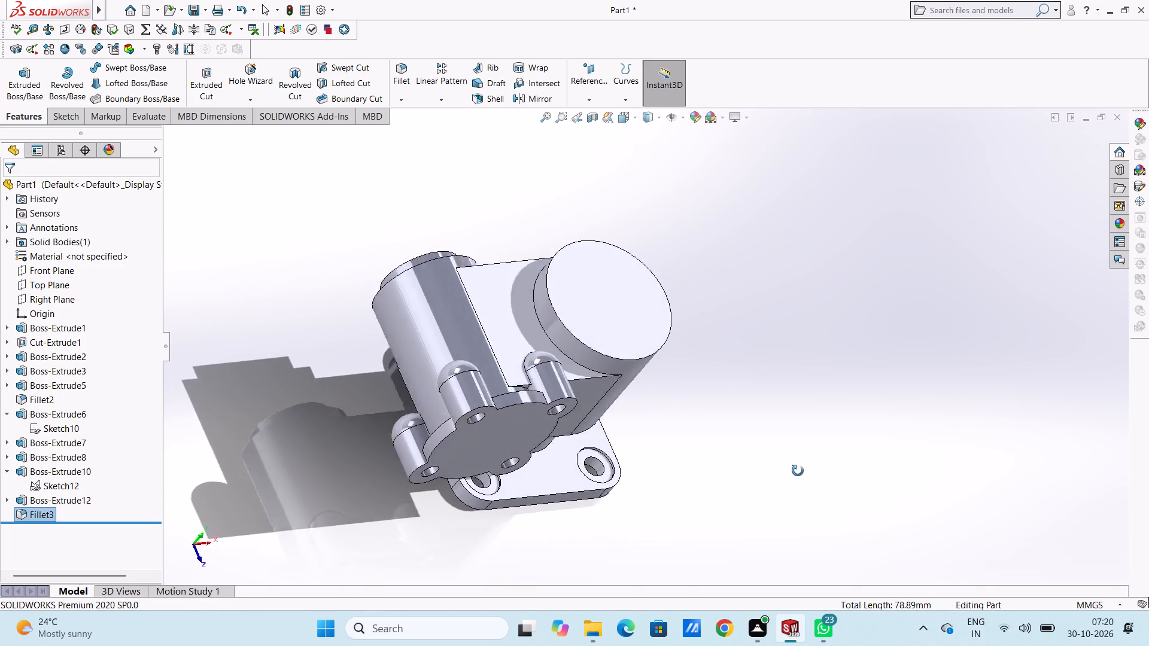
middle_click_drag(798, 471, 764, 275)
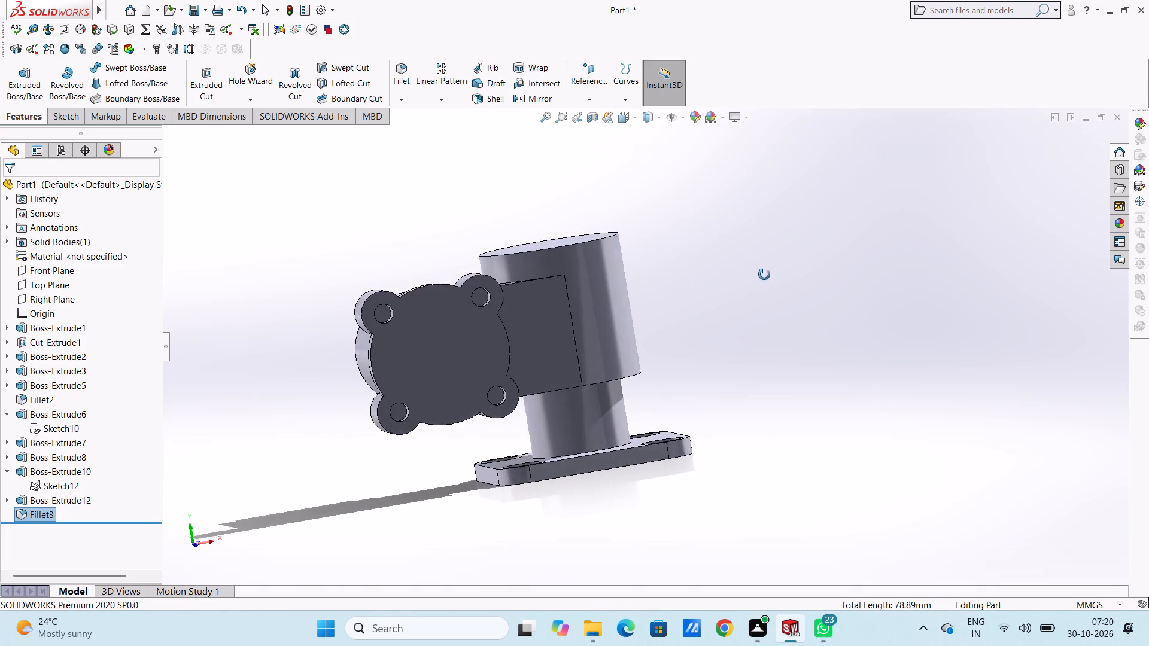
middle_click_drag(764, 275, 677, 285)
middle_click_drag(698, 313, 673, 321)
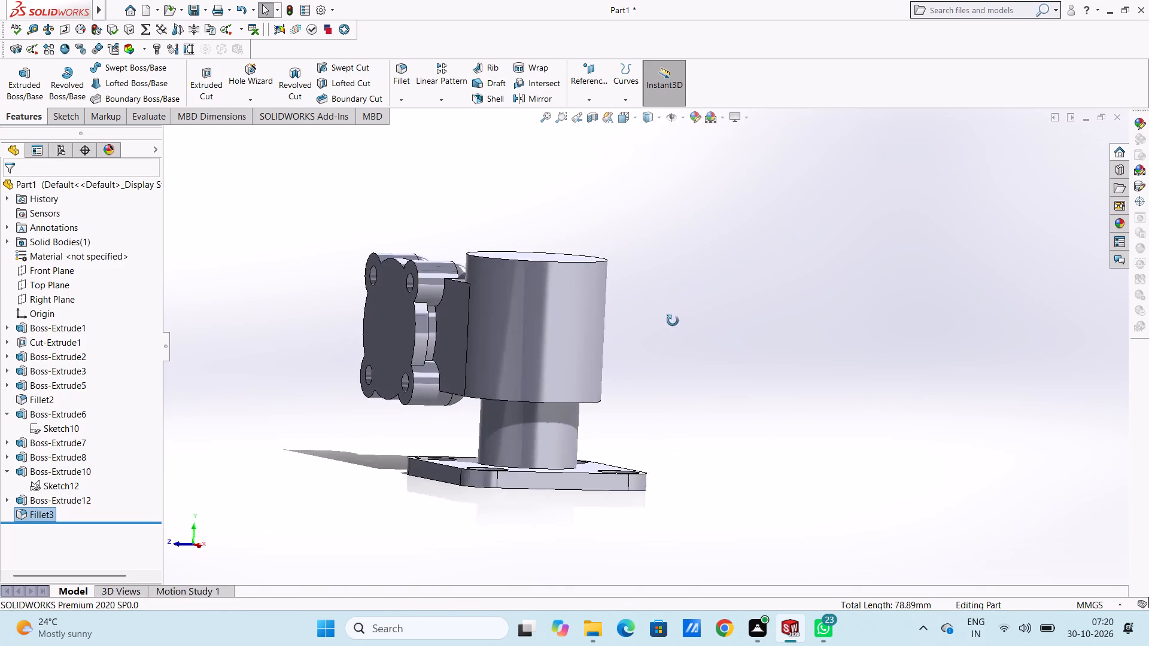
middle_click_drag(673, 321, 903, 389)
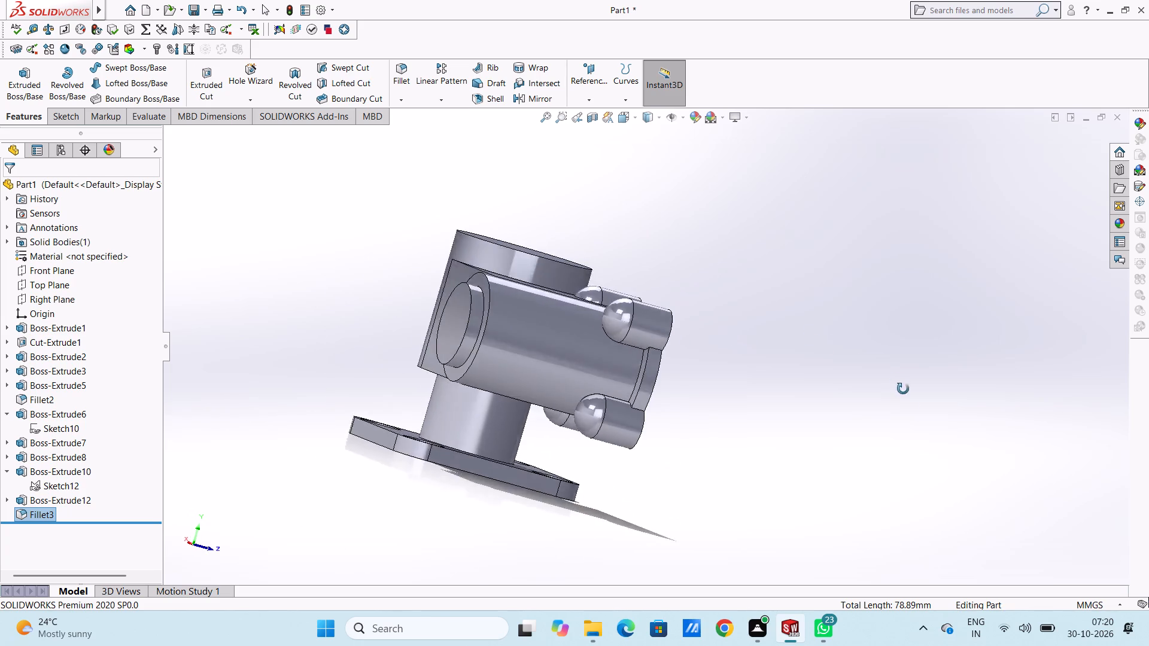
middle_click_drag(903, 389, 734, 399)
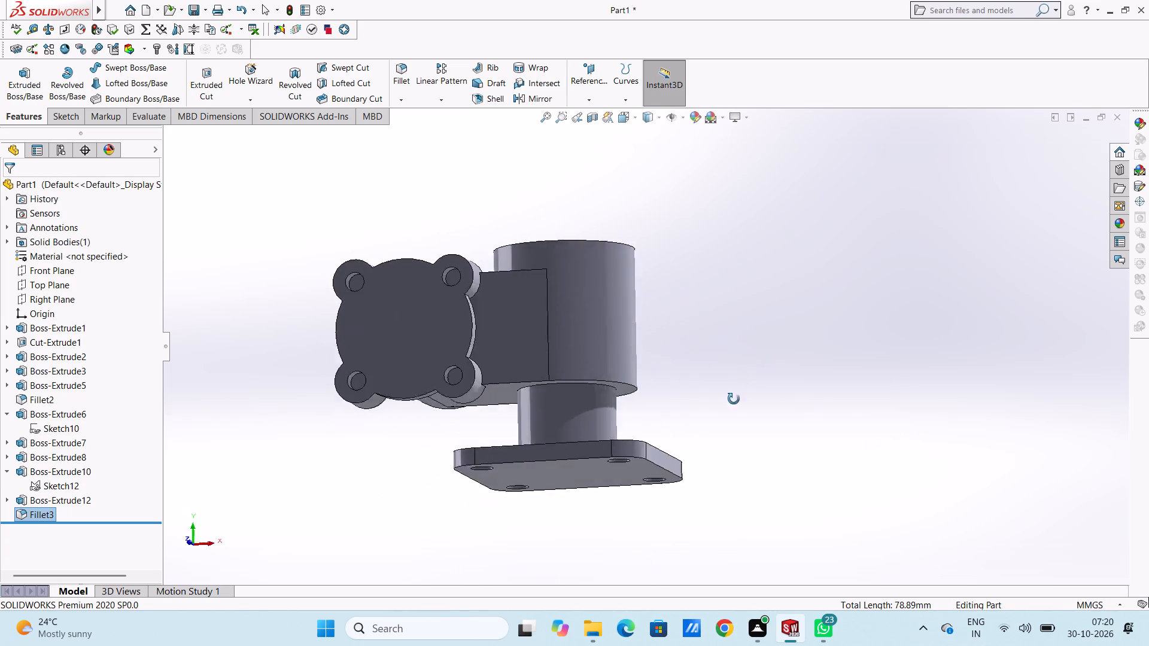
middle_click_drag(734, 399, 718, 451)
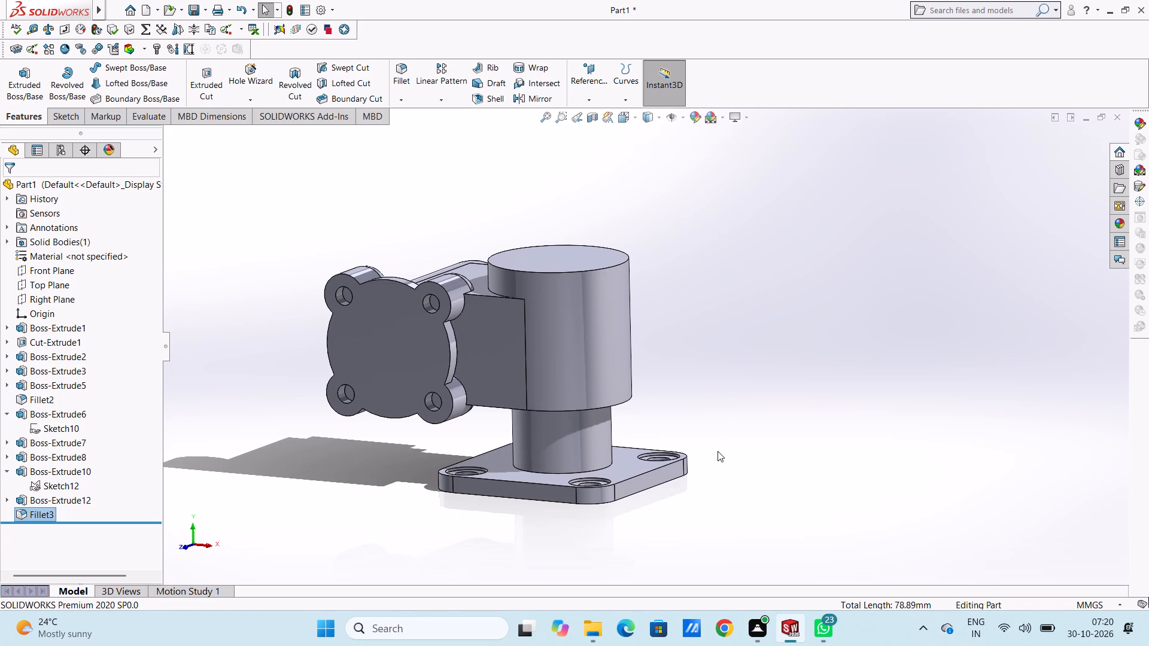
On the flange's front face, sketch a 3.4 mm radius circle over the hole of the upper lug farther from the main cylinder.
key("ctrl+1")
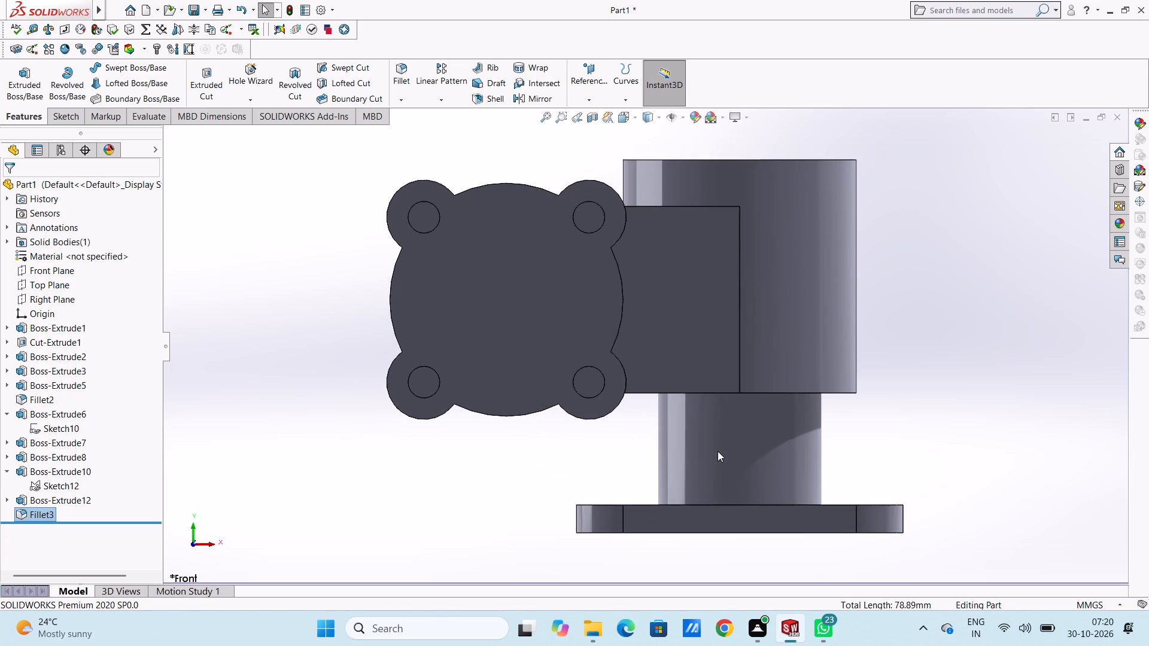
scroll(536, 266, "up", 4)
scroll(542, 263, "down", 3)
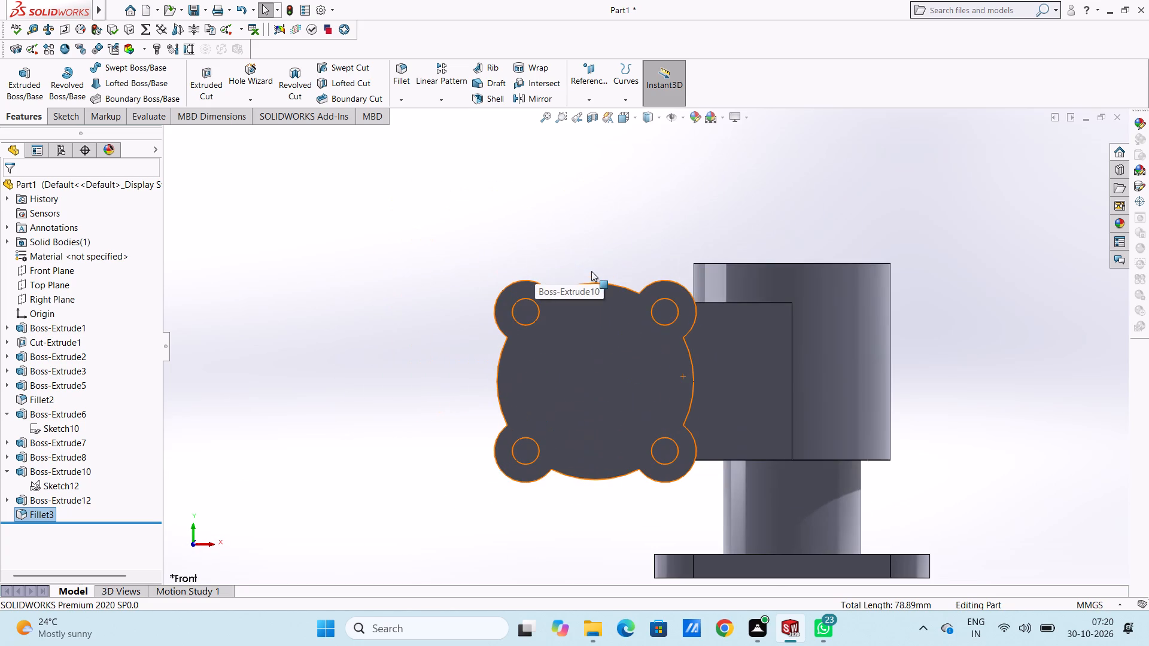
left_click(574, 346)
left_click(622, 312)
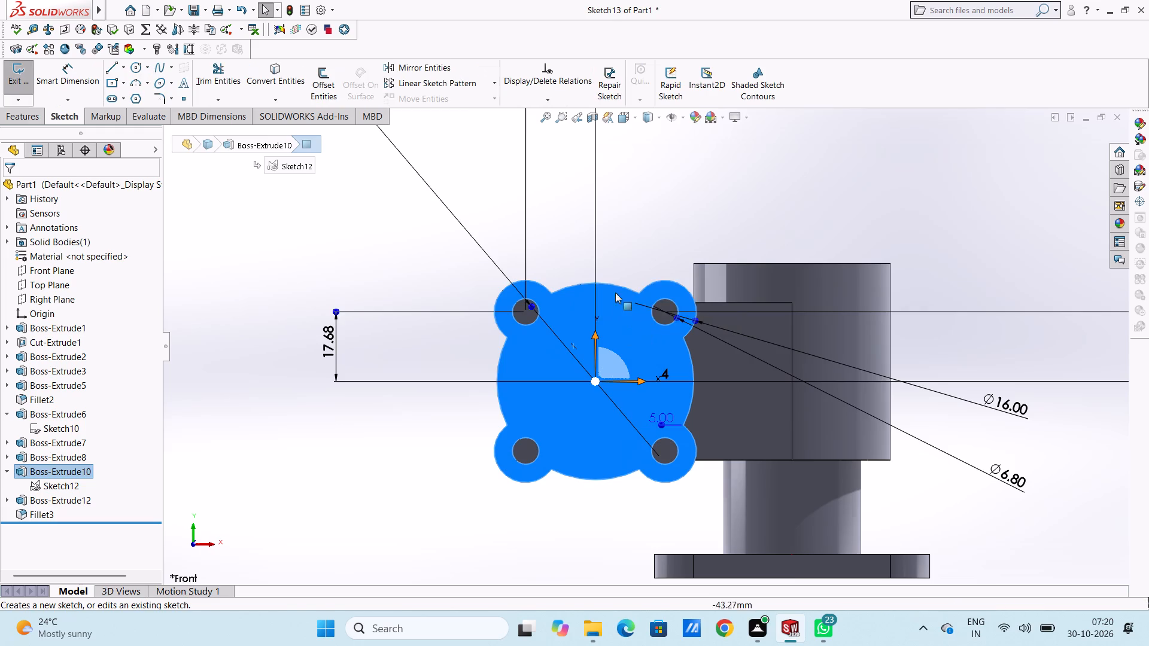
left_click(592, 241)
scroll(590, 317, "down", 4)
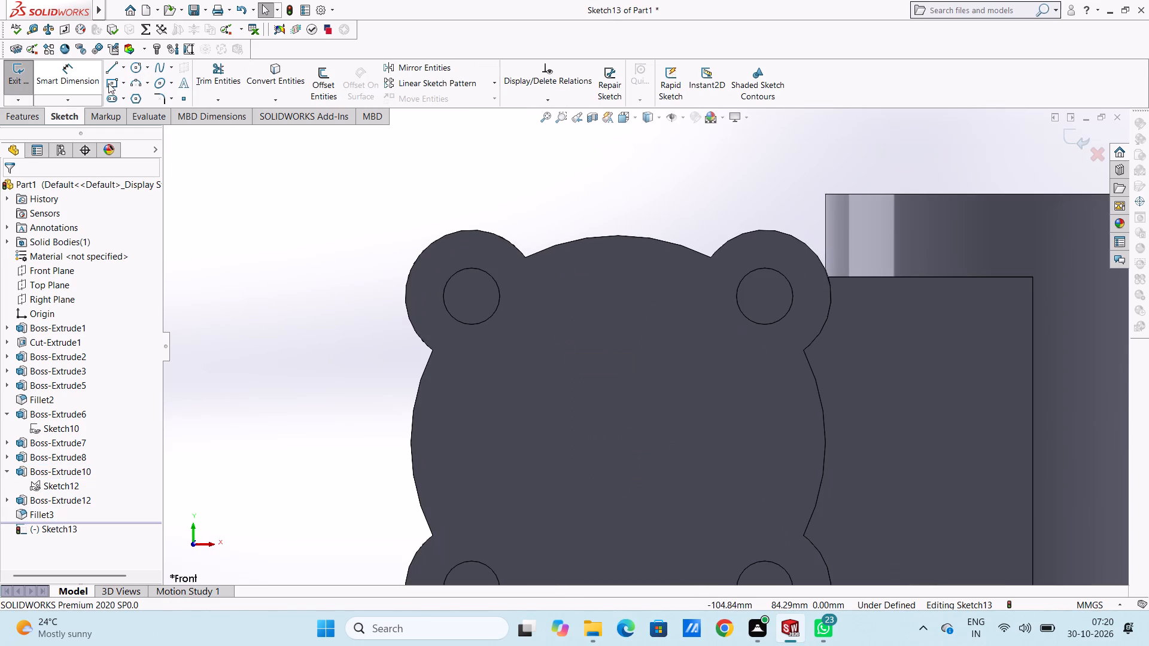
left_click(132, 69)
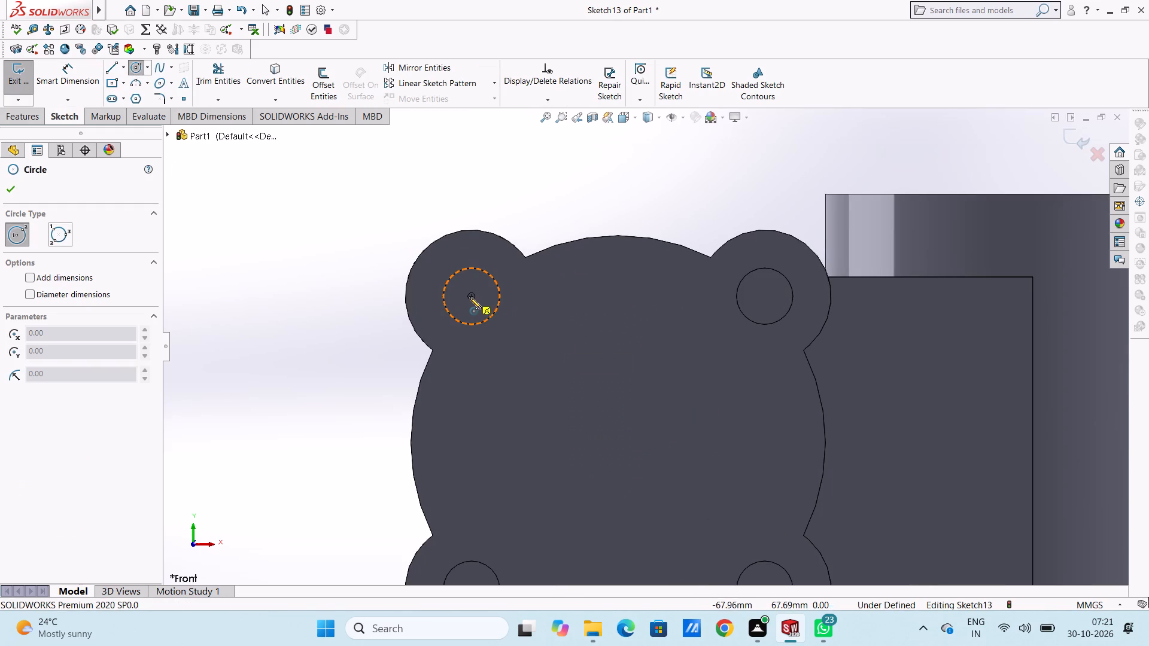
left_click(472, 296)
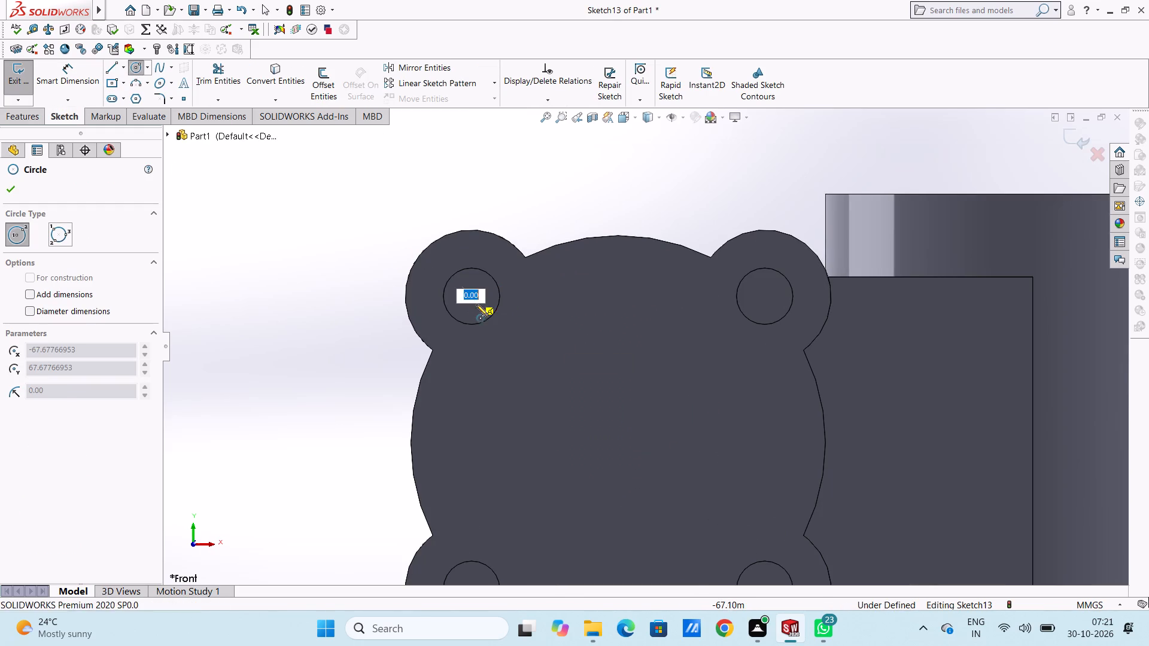
left_click(487, 318)
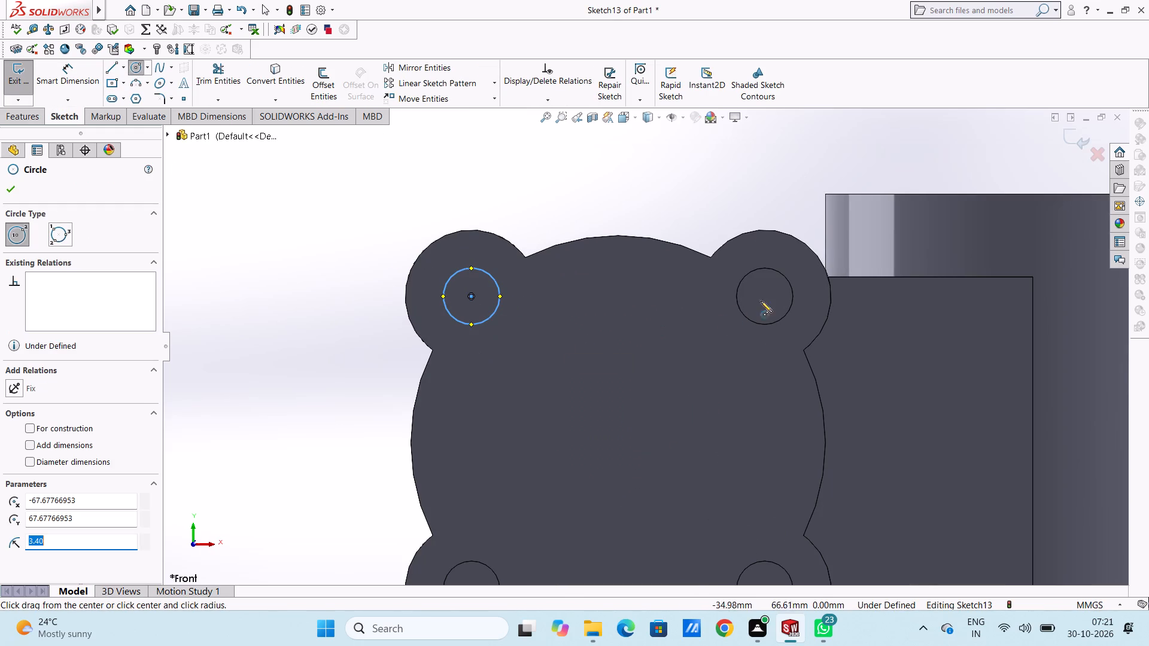
Sketch 3.4 mm radius circles over the holes of the upper lug nearer the main cylinder and the lower lug farther from it.
left_click(764, 297)
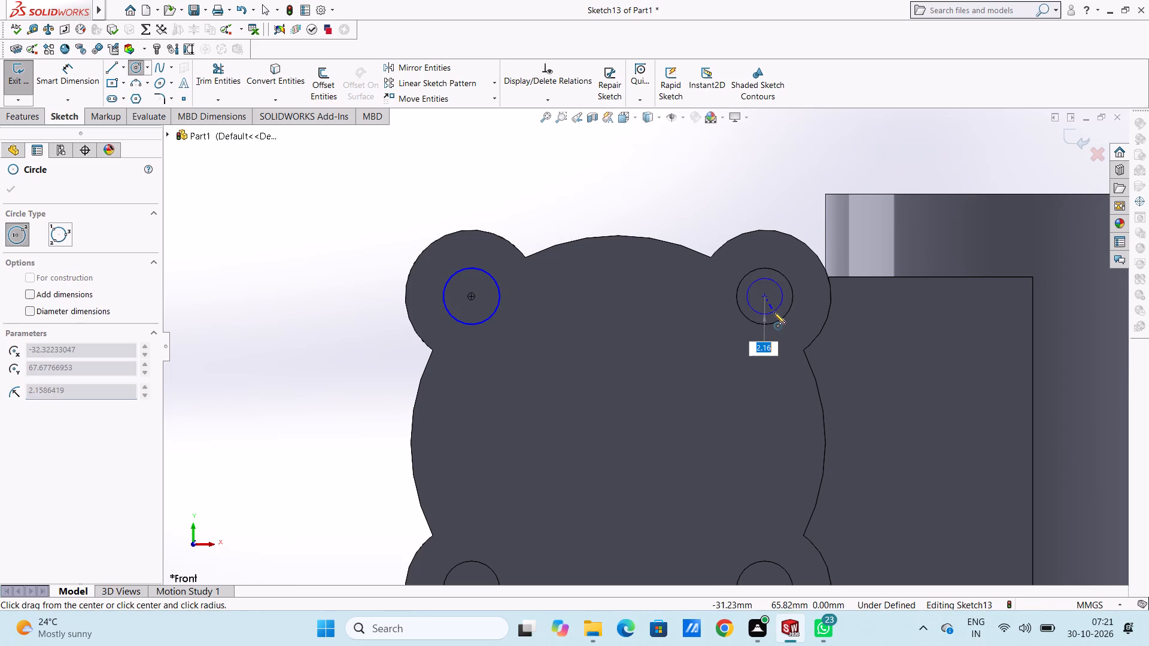
left_click(777, 321)
scroll(718, 364, "up", 5)
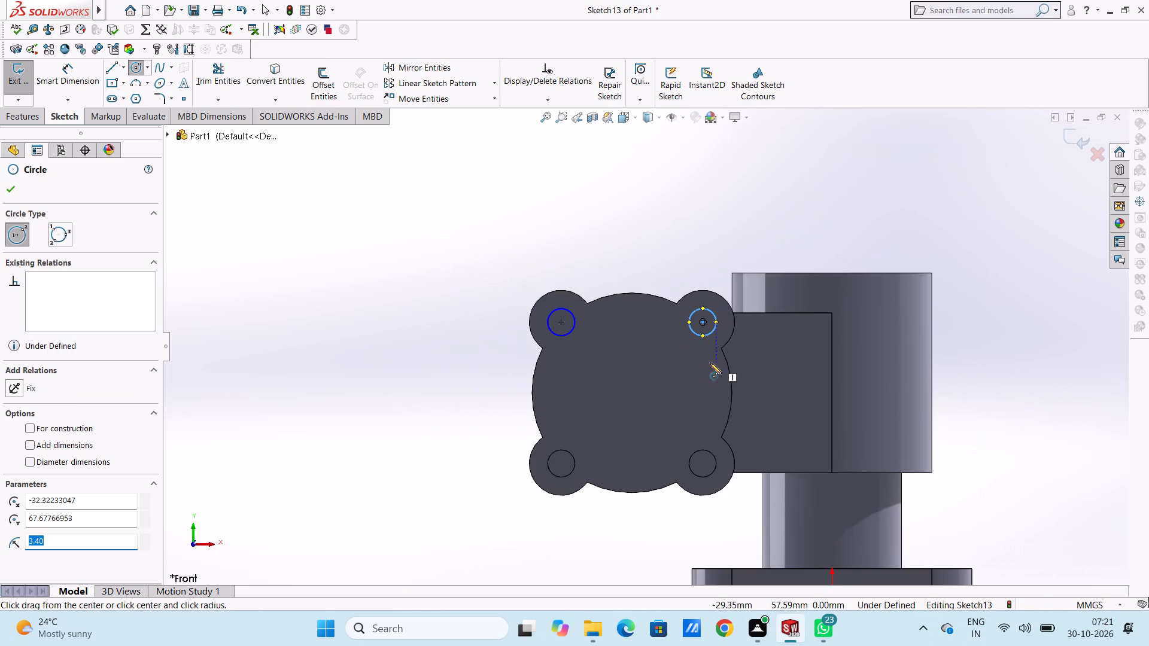
scroll(586, 440, "up", 3)
scroll(590, 444, "down", 3)
scroll(634, 382, "down", 1)
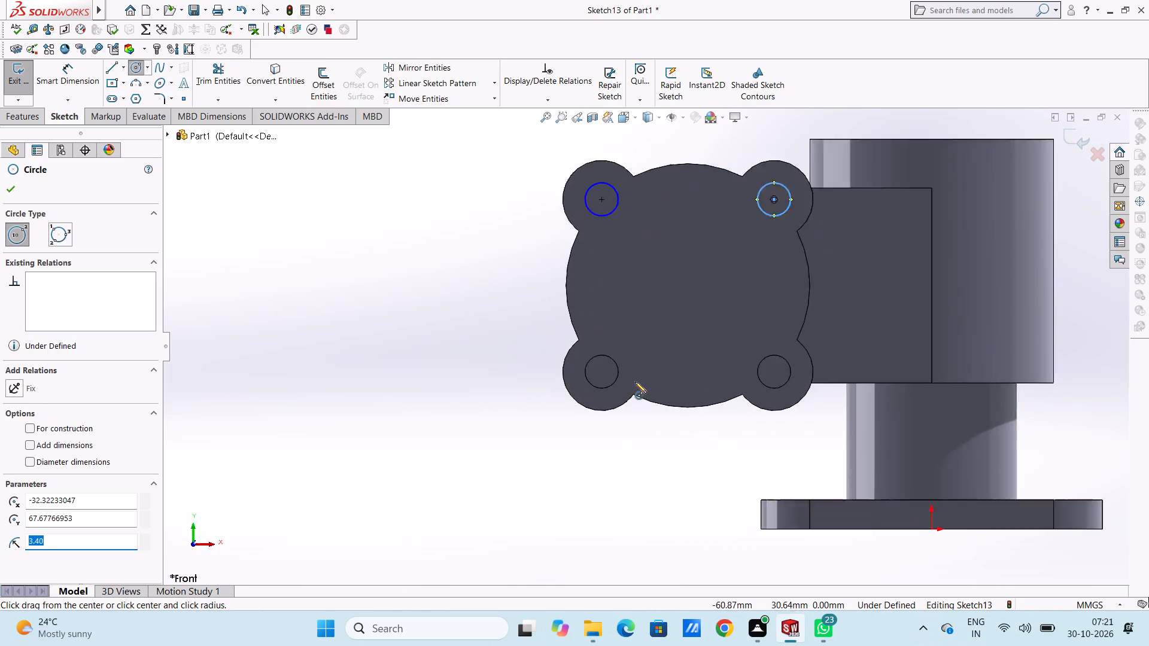
scroll(635, 382, "down", 4)
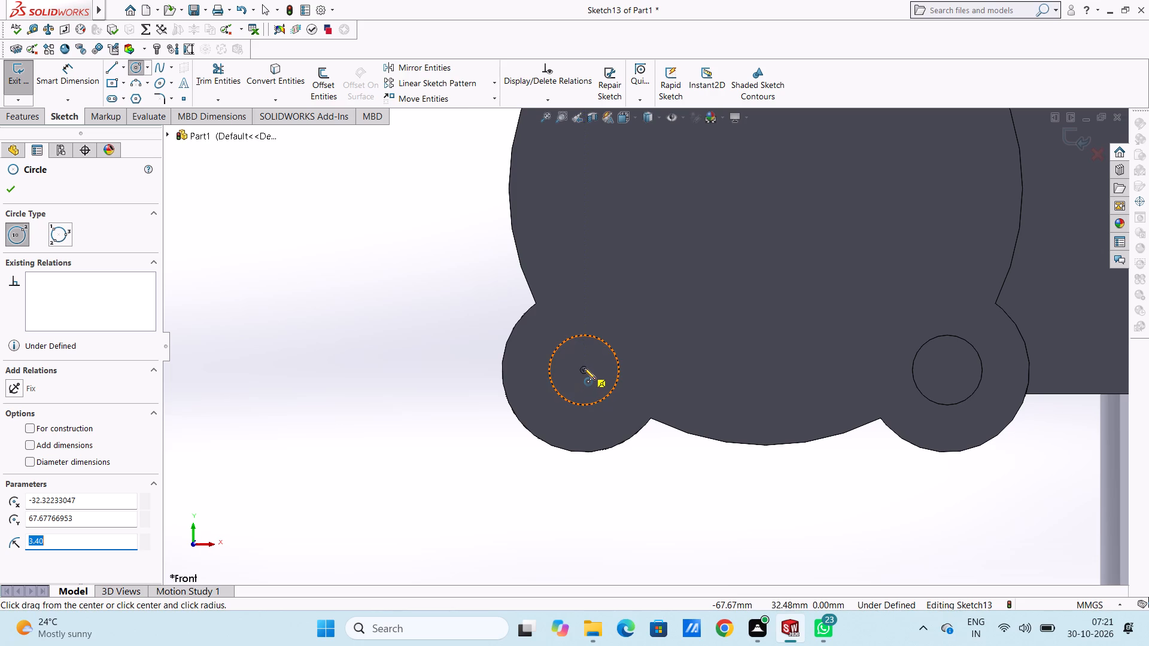
left_click(584, 369)
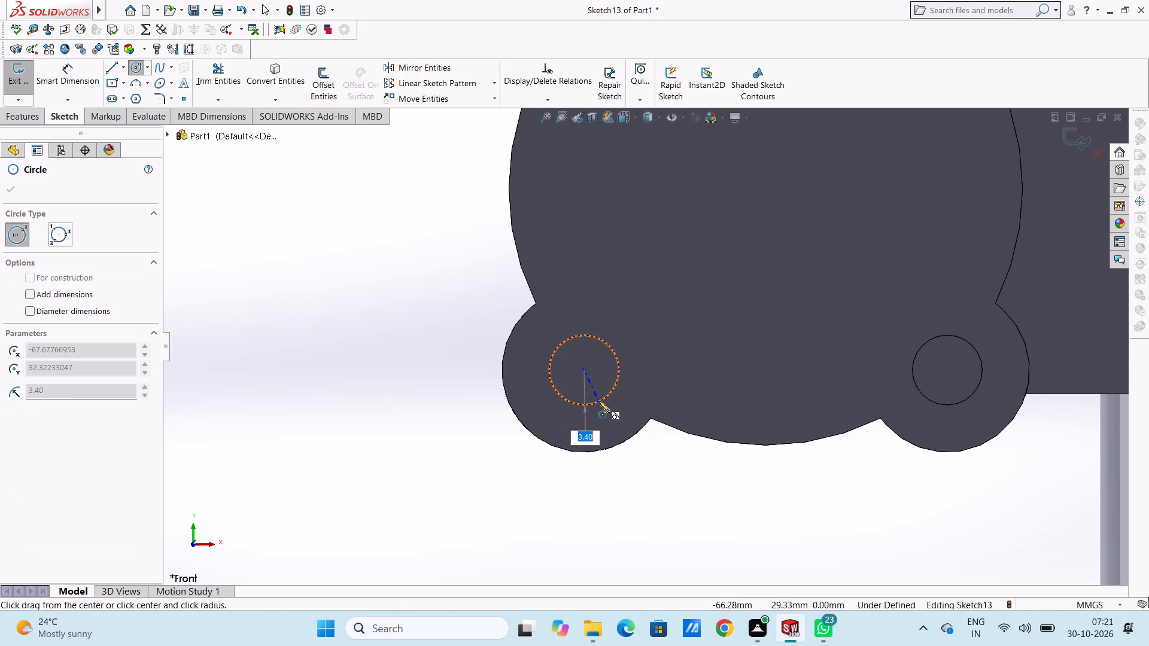
left_click(598, 401)
Sketch a 3.4 mm radius circle over the hole of the lower lug nearer the main cylinder and finish the Circle command.
scroll(749, 363, "up", 4)
scroll(782, 393, "down", 1)
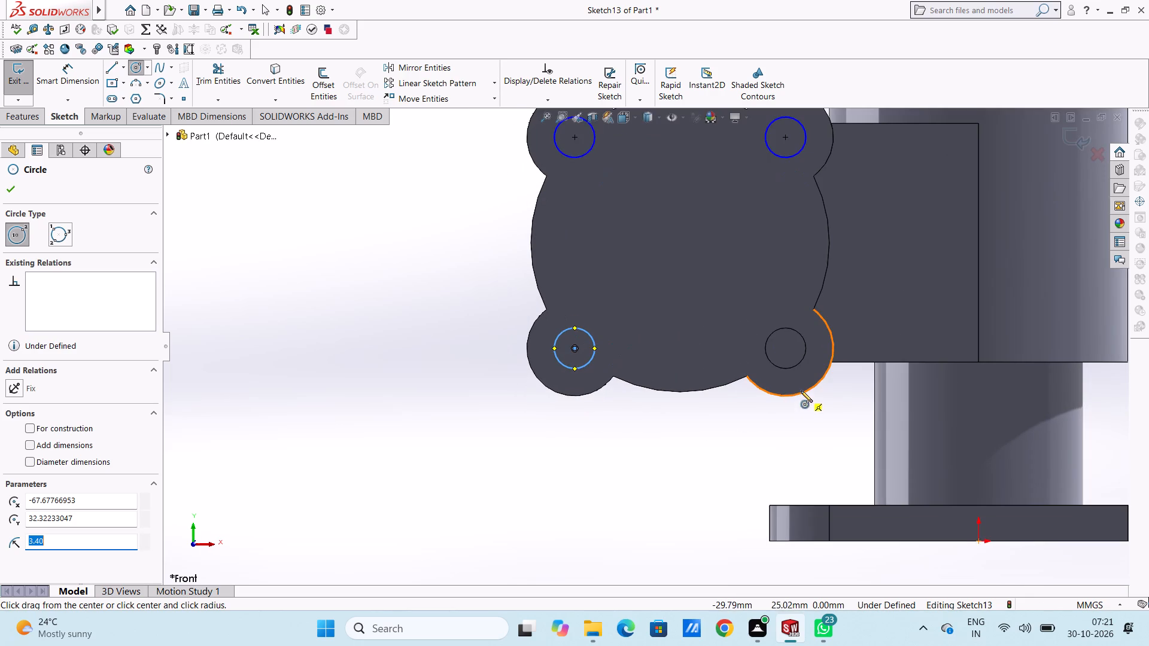
scroll(794, 363, "down", 4)
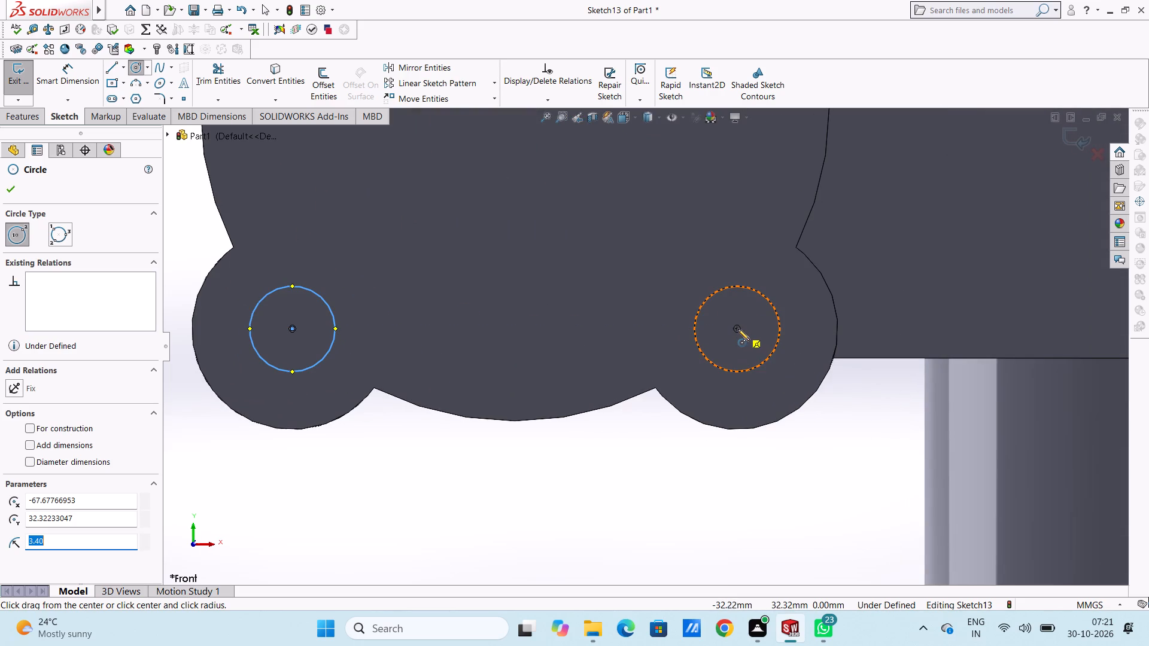
left_click(736, 329)
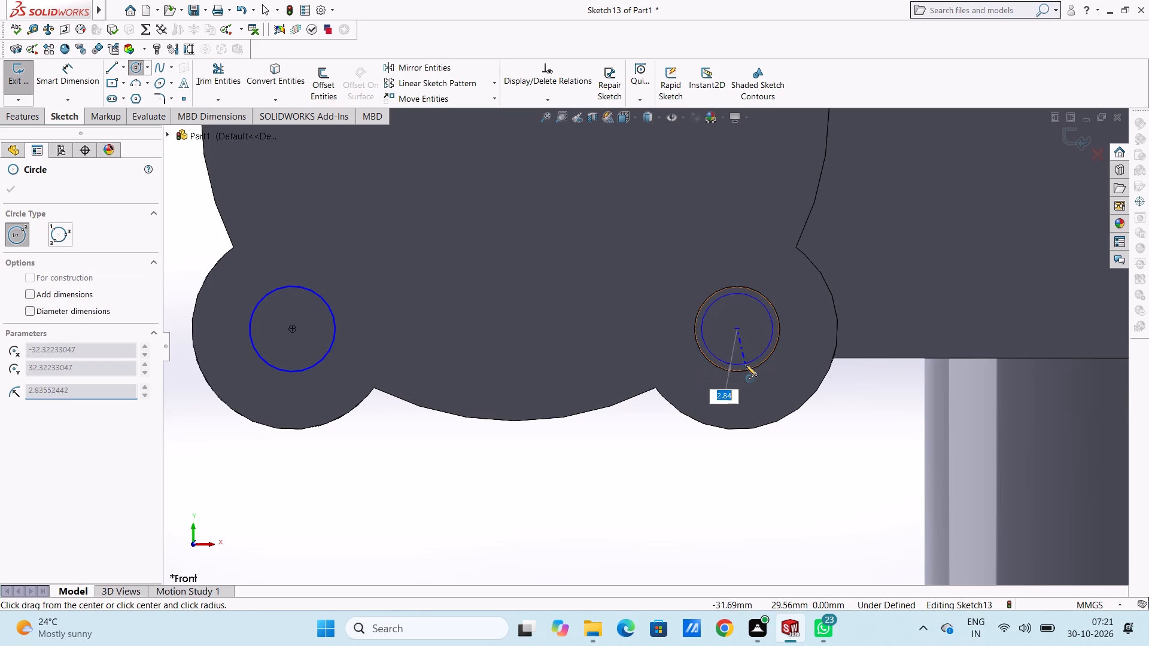
left_click(751, 370)
scroll(694, 340, "up", 5)
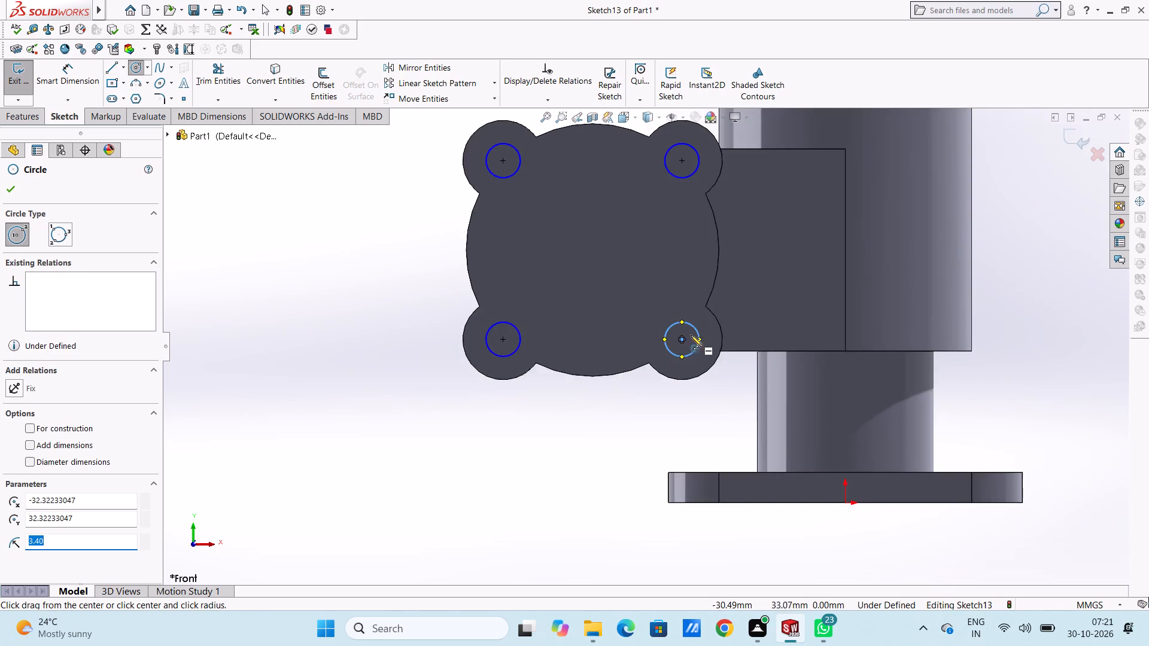
scroll(691, 334, "up", 4)
scroll(649, 227, "down", 3)
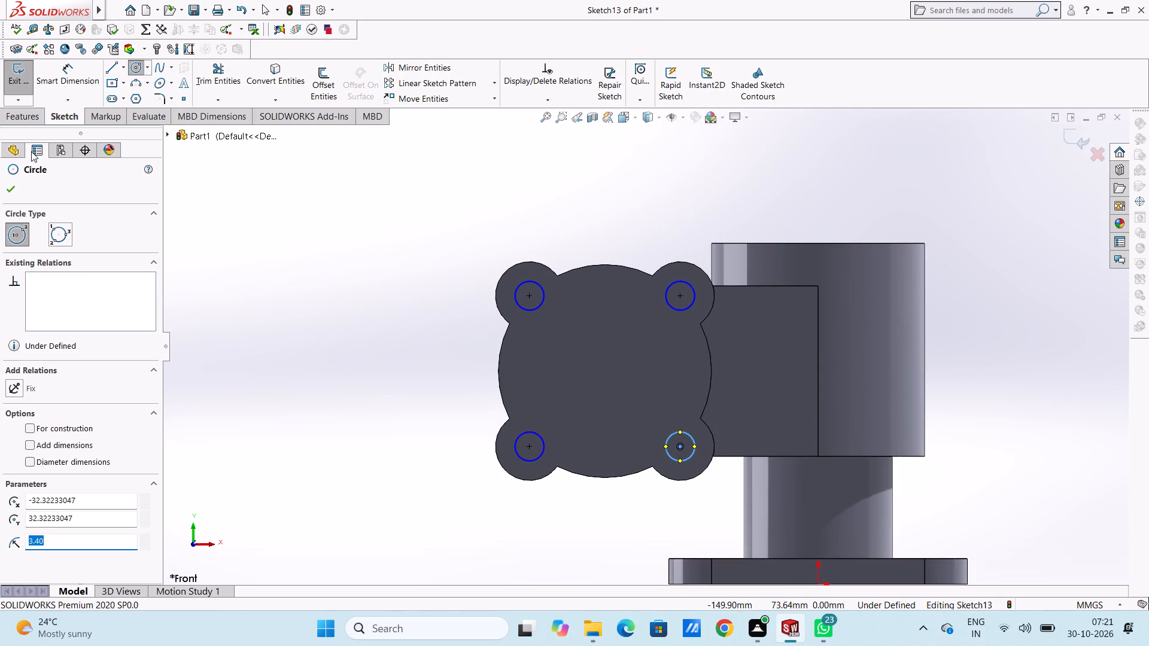
left_click(16, 194)
left_click(270, 247)
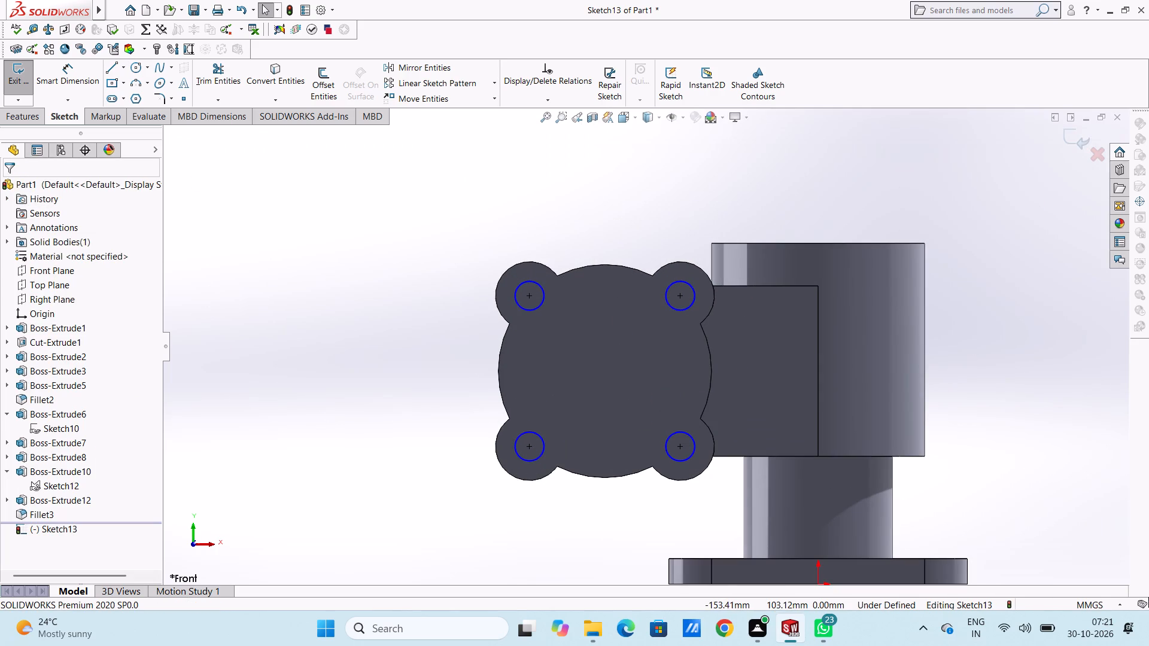
Dimension both upper lug circles with a 6.80 mm diameter.
left_click(77, 72)
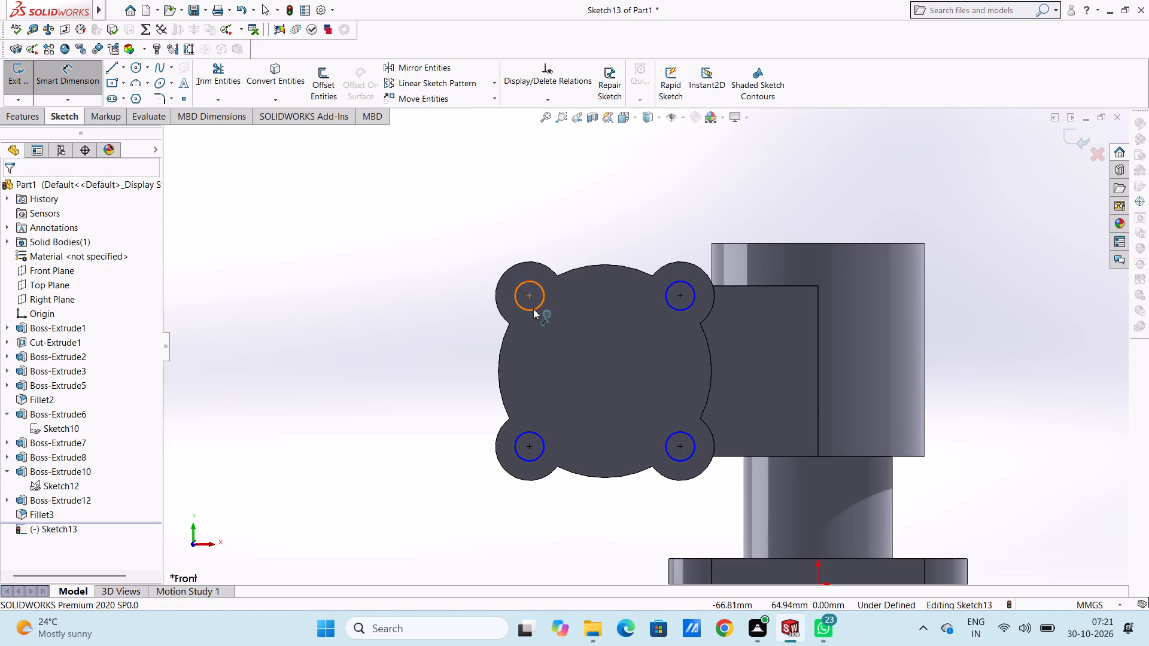
left_click(533, 310)
left_click(345, 374)
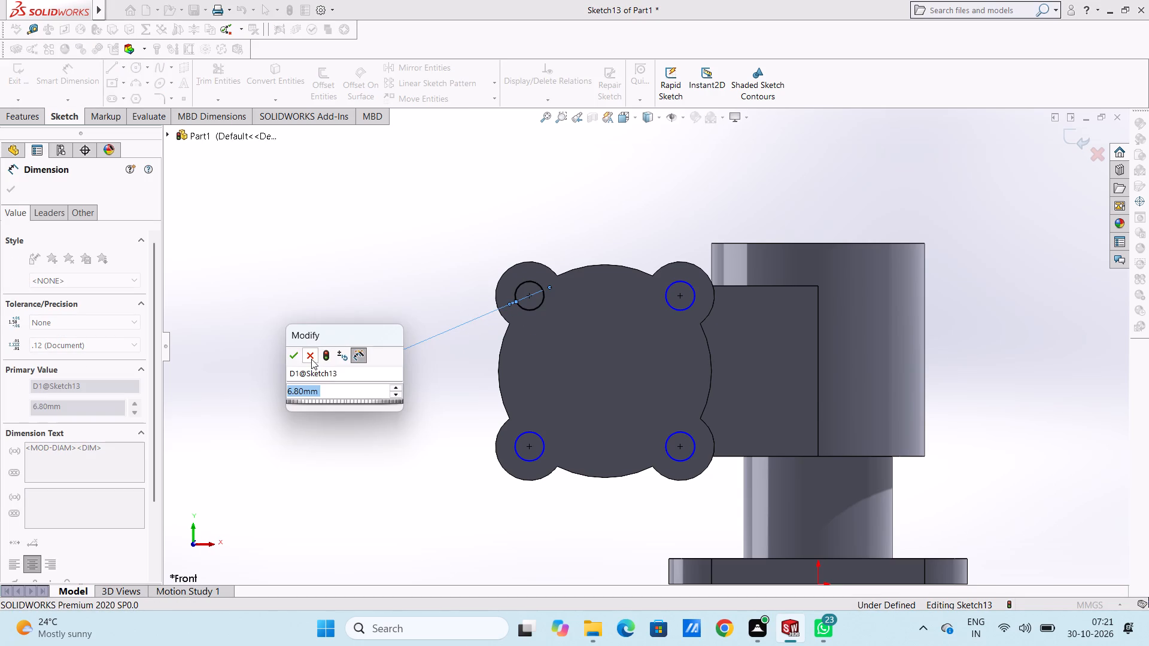
left_click(294, 352)
left_click(294, 309)
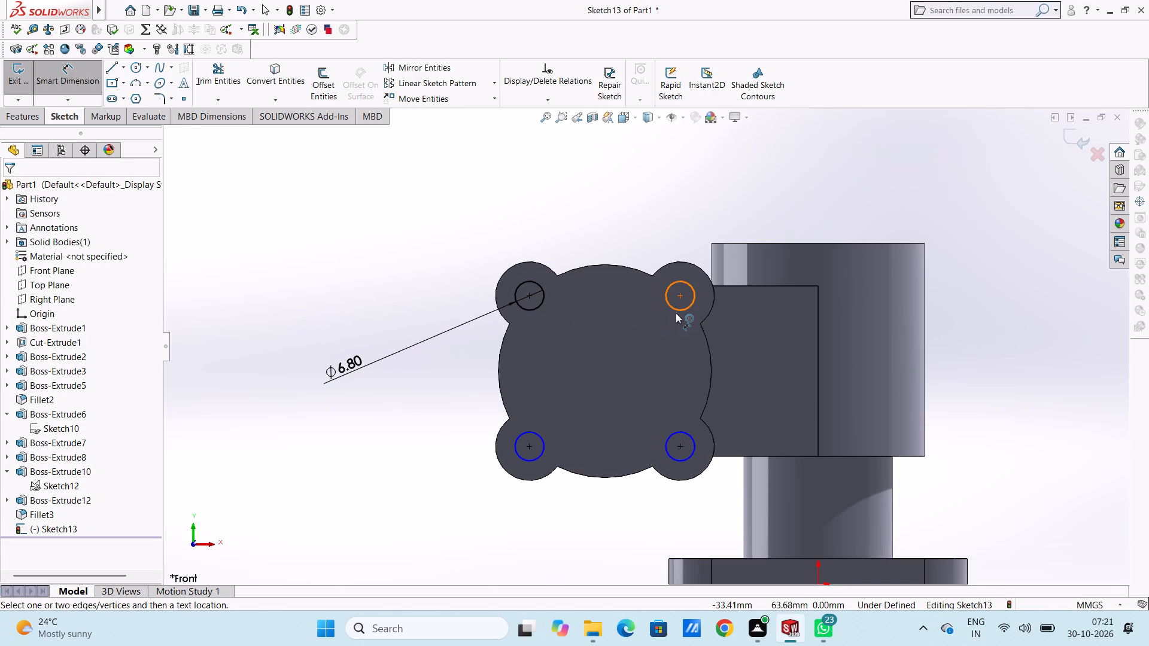
left_click(676, 312)
left_click(949, 215)
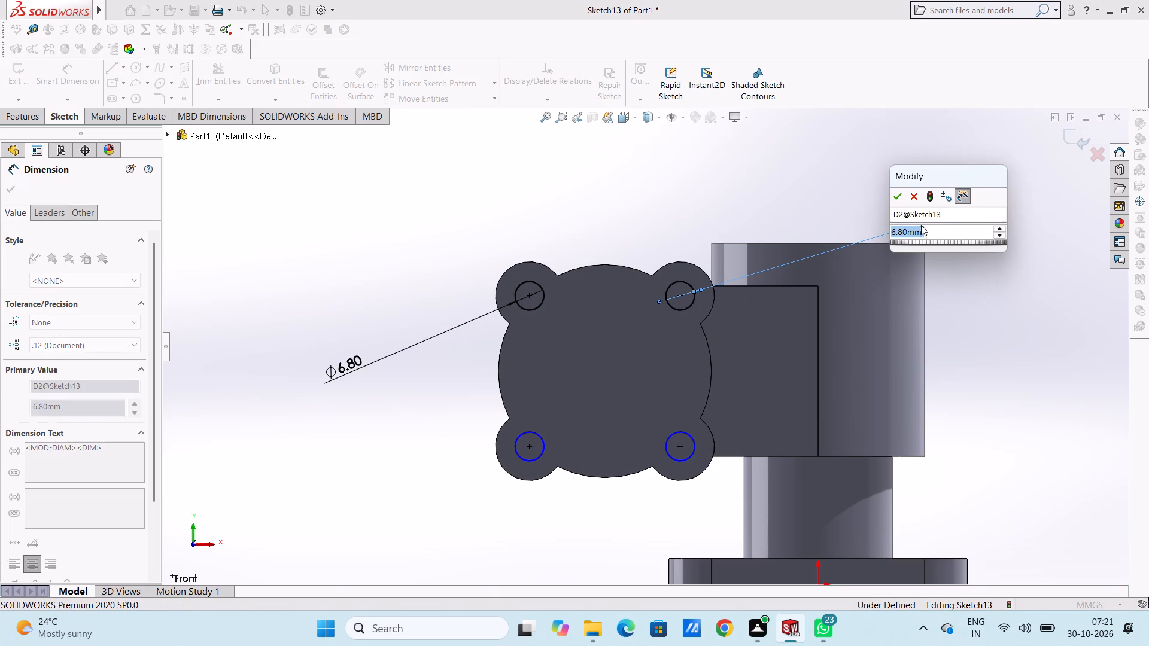
left_click(891, 196)
left_click(820, 196)
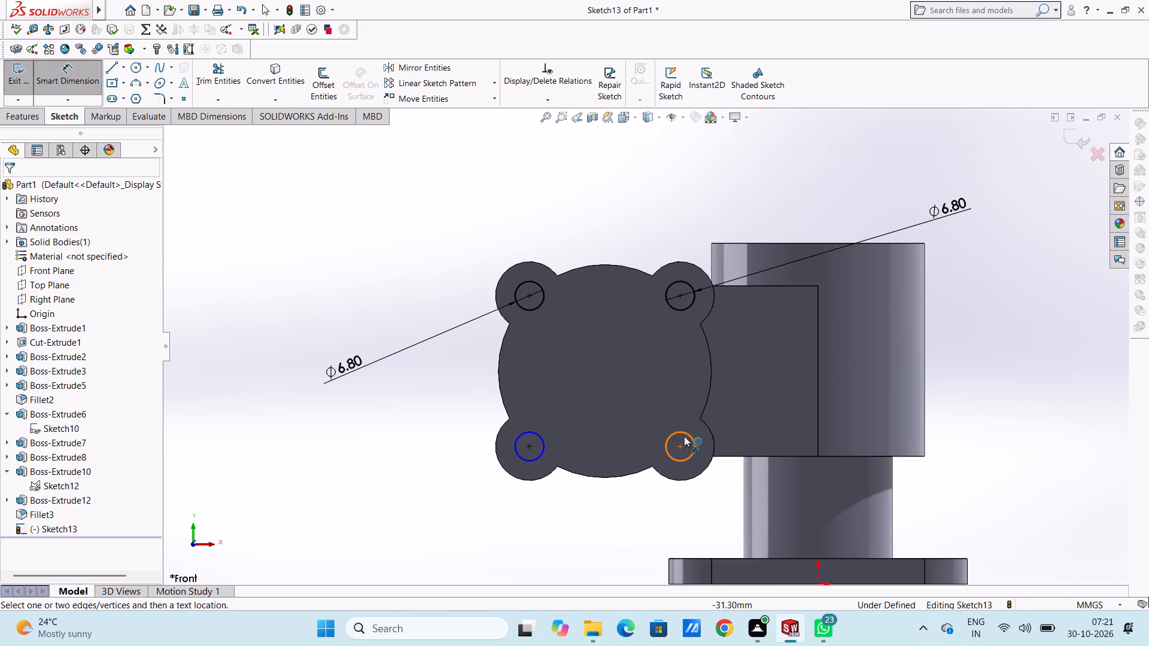
Dimension both lower lug circles with a 6.80 mm diameter.
left_click(684, 436)
left_click(994, 438)
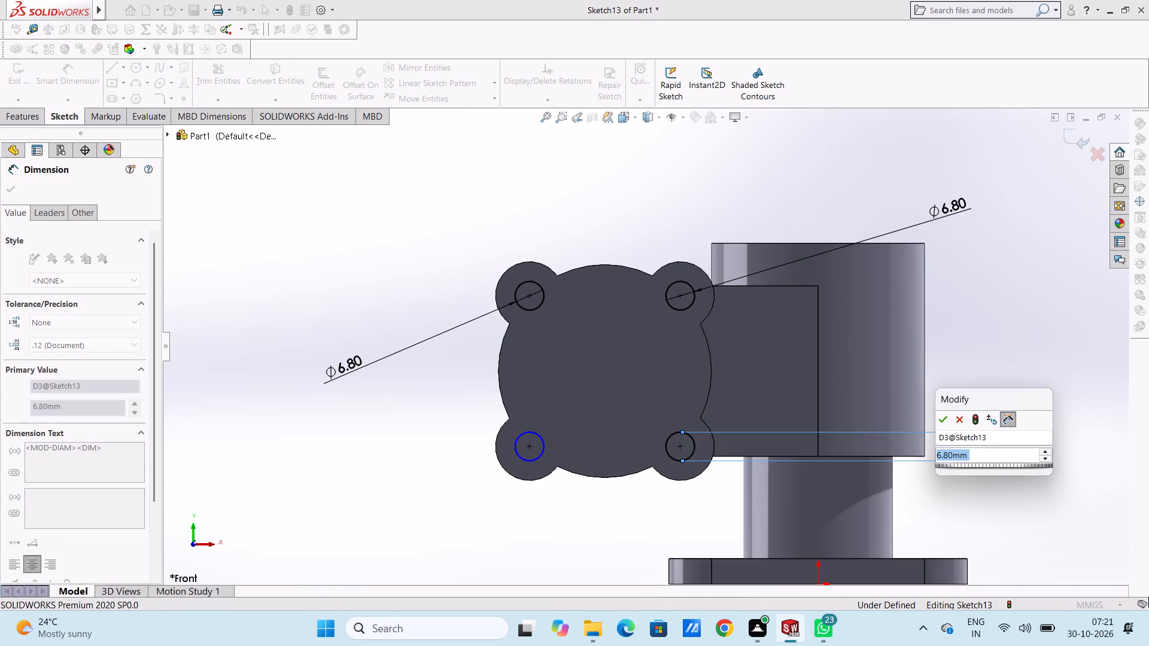
left_click(946, 421)
left_click(960, 379)
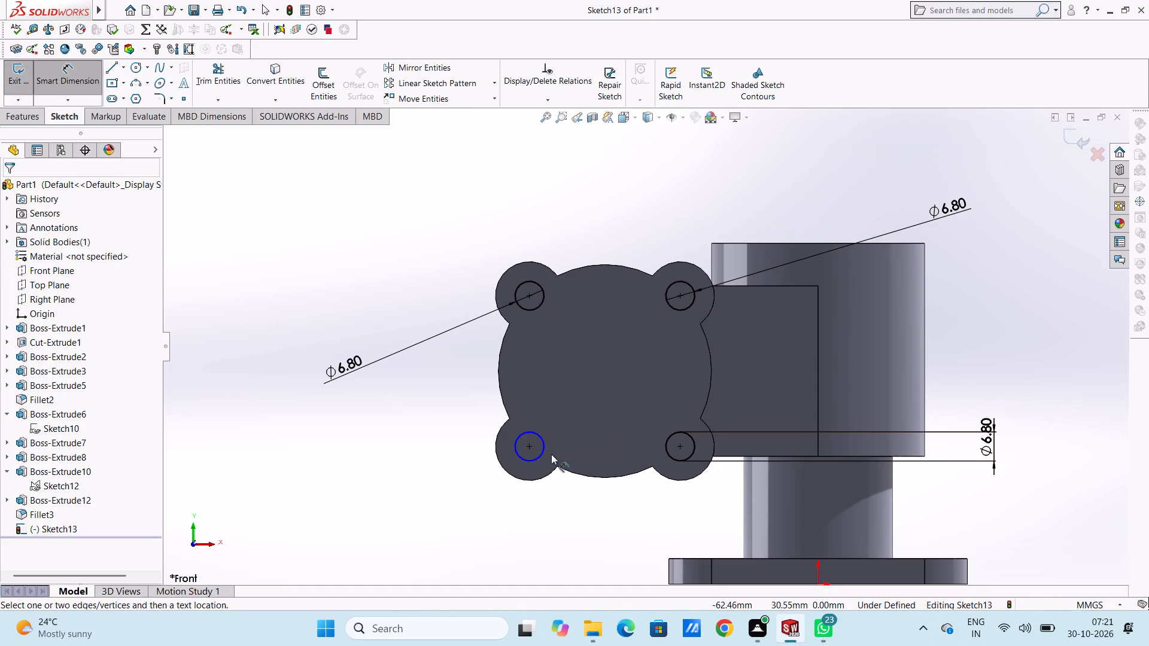
left_click(544, 450)
left_click(349, 489)
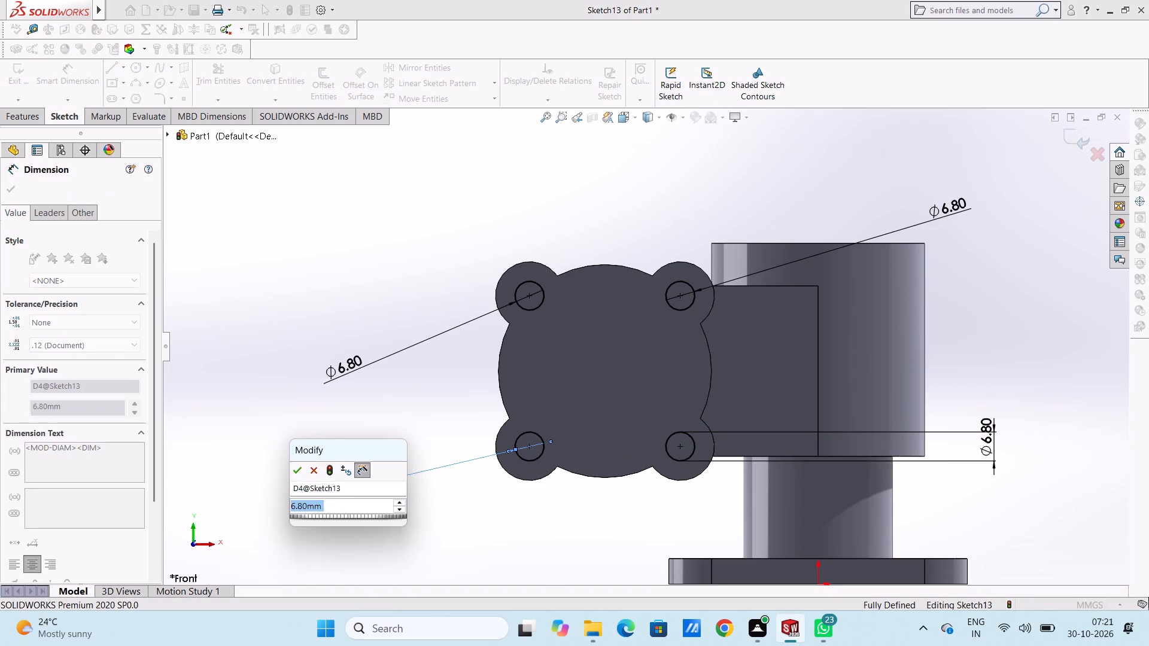
left_click(300, 469)
left_click(296, 437)
Extrude-cut the four lug circles with a blind depth of 10 mm from the sketch plane.
middle_click_drag(394, 263, 452, 302)
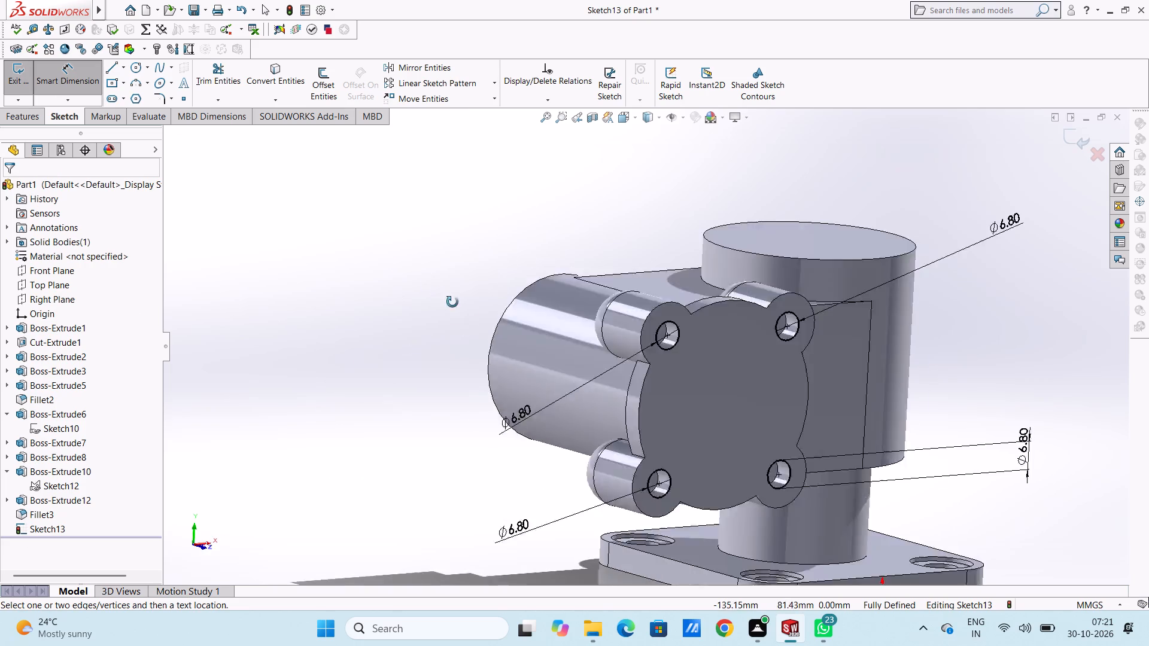
middle_click_drag(452, 302, 482, 324)
middle_click_drag(482, 324, 464, 326)
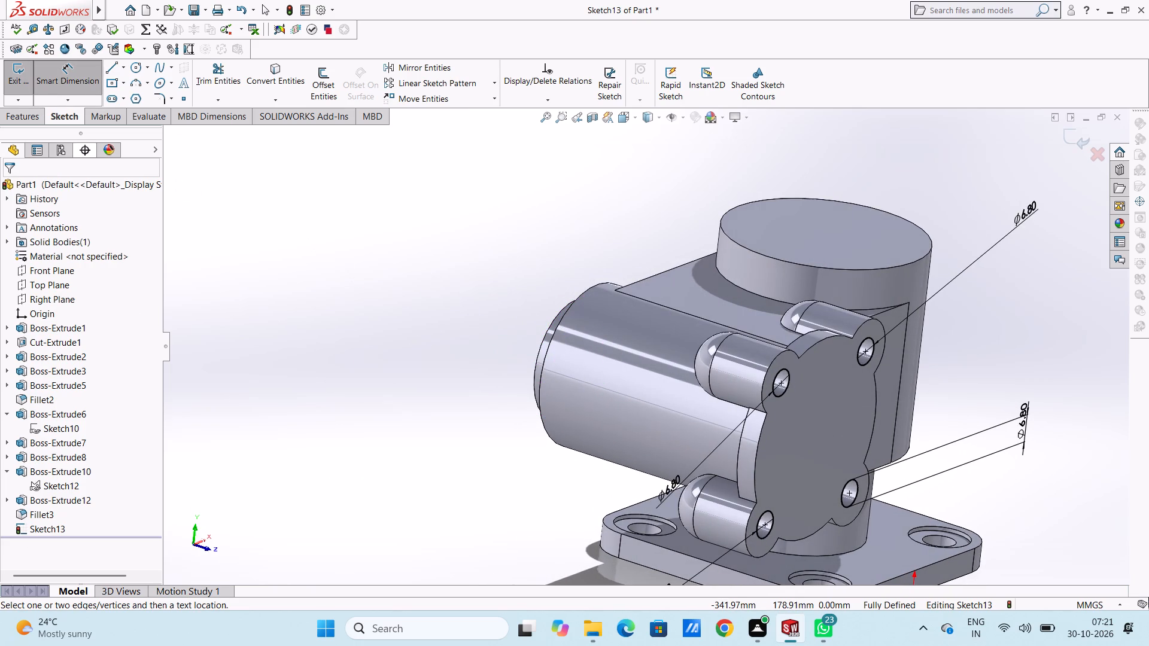
left_click(71, 83)
left_click(30, 119)
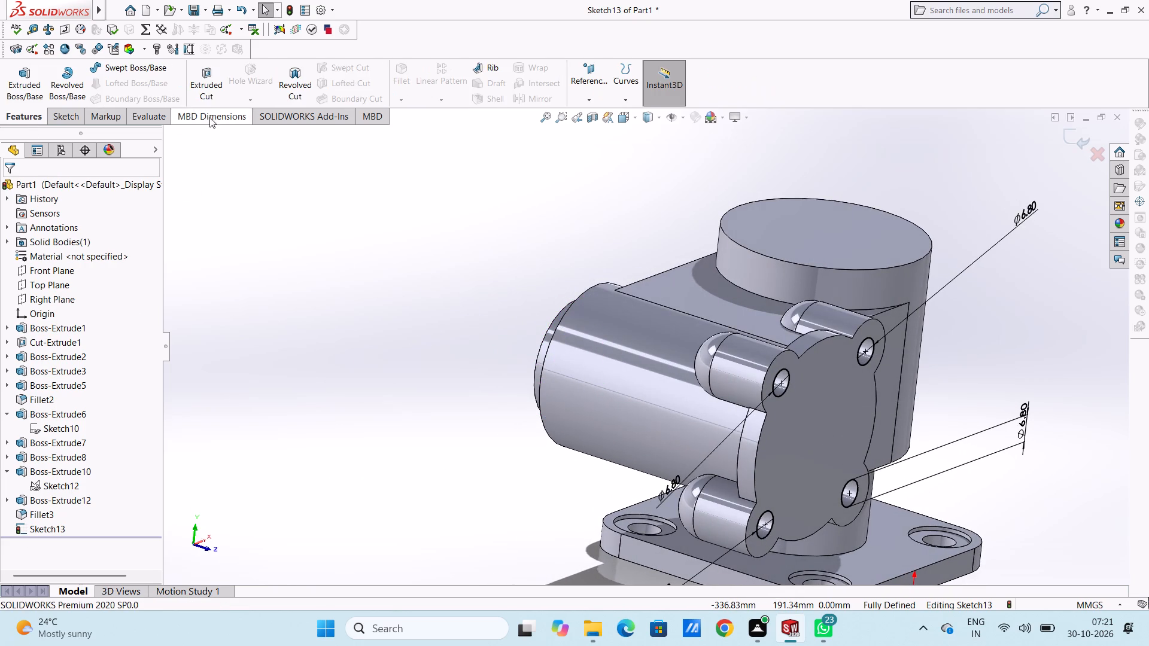
left_click(205, 80)
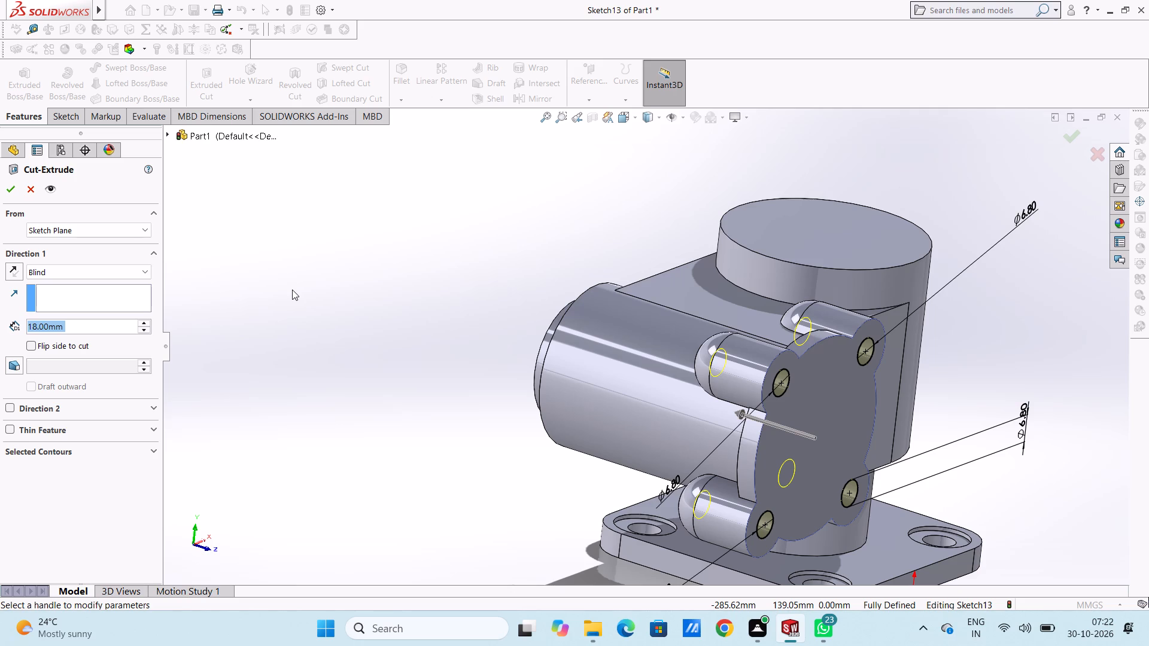
type("10")
key("Return")
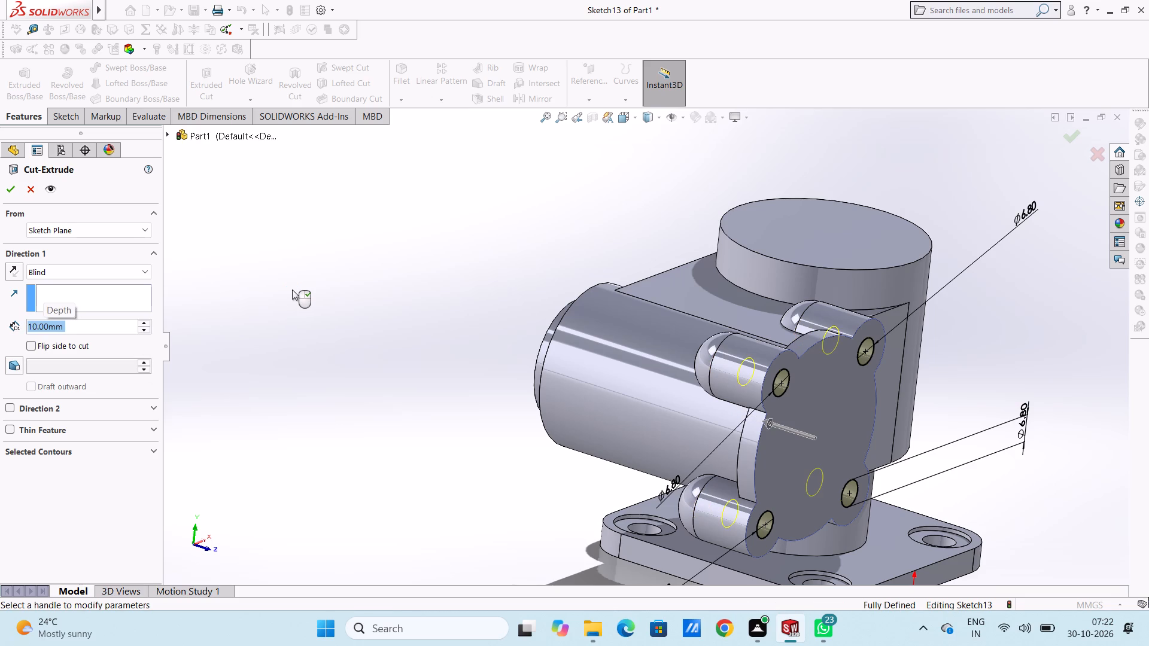
left_click(8, 186)
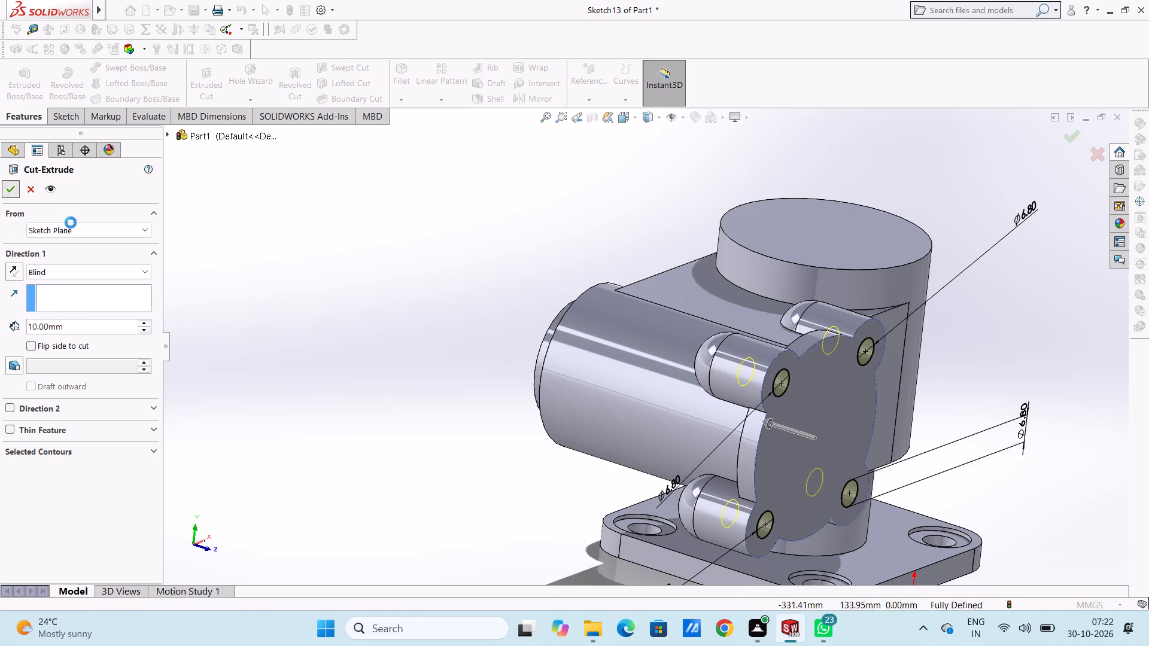
left_click(300, 274)
Examine the cut lug holes and the flange from several angles.
middle_click_drag(322, 333, 263, 300)
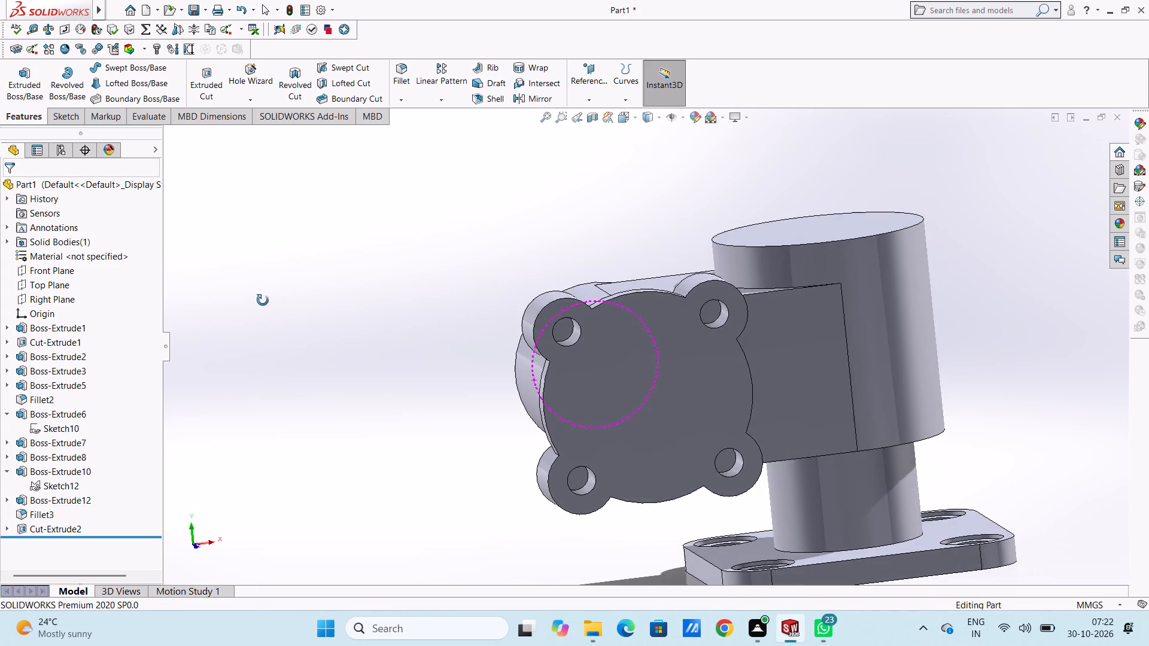
middle_click_drag(263, 300, 279, 320)
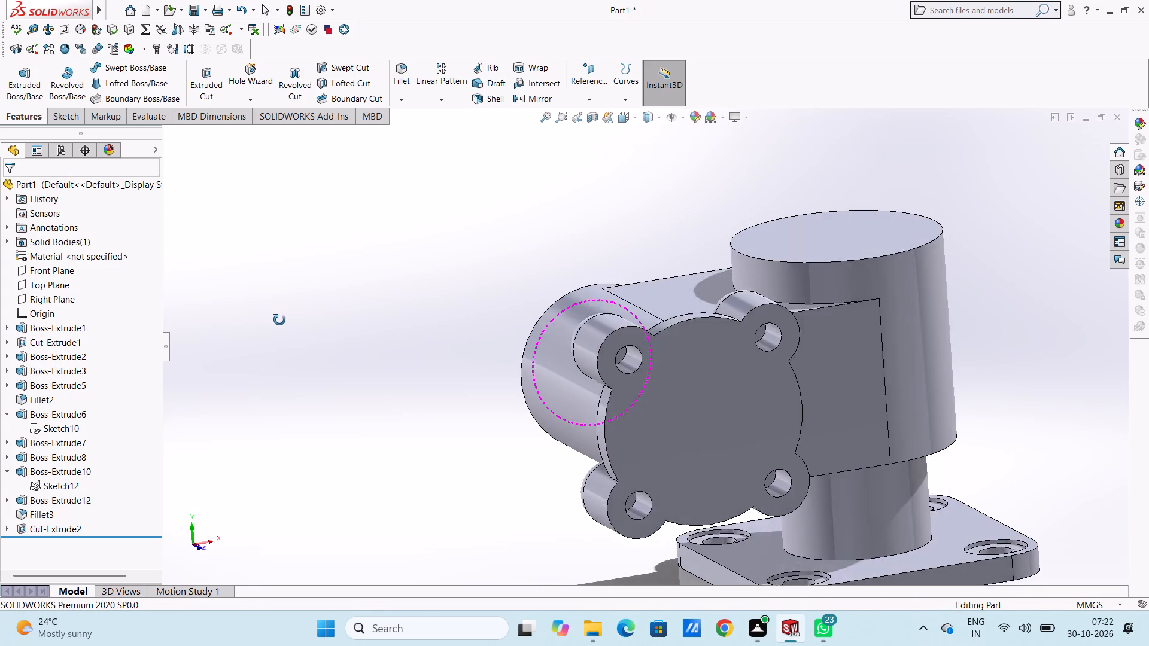
middle_click_drag(279, 320, 282, 325)
middle_click_drag(286, 327, 315, 346)
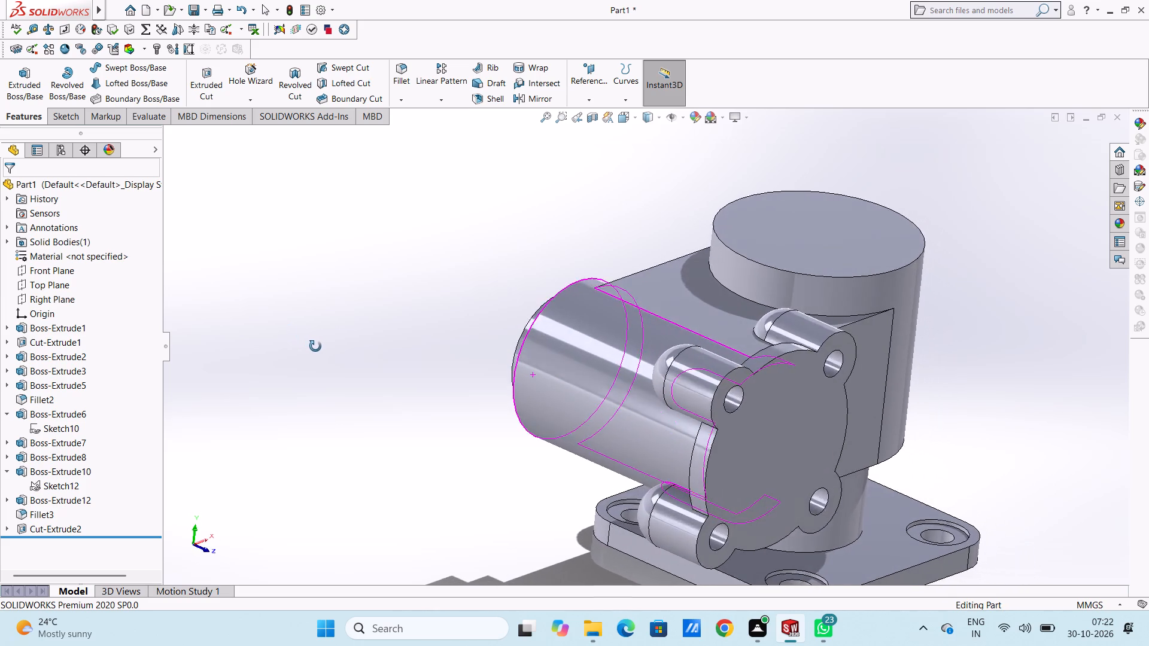
middle_click_drag(315, 346, 317, 341)
scroll(37, 533, "down", 1)
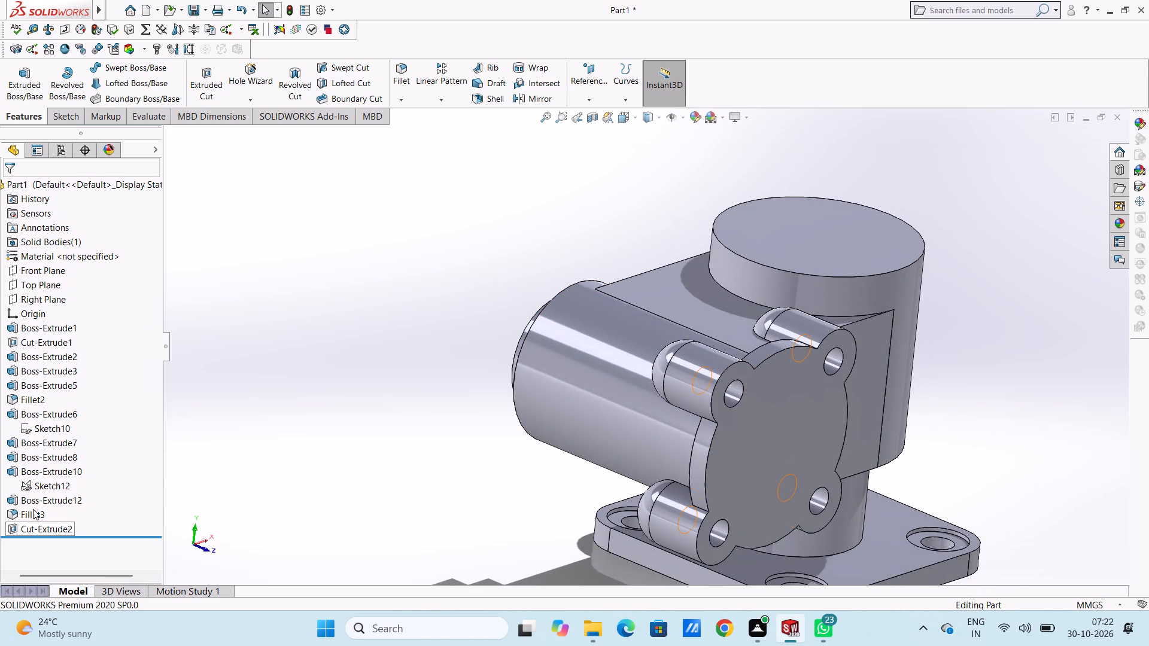
scroll(54, 506, "up", 3)
Start an extruded cut from the four-circle lug hole sketch, using the bottom face of an upper lug hole as the start face.
left_click(9, 528)
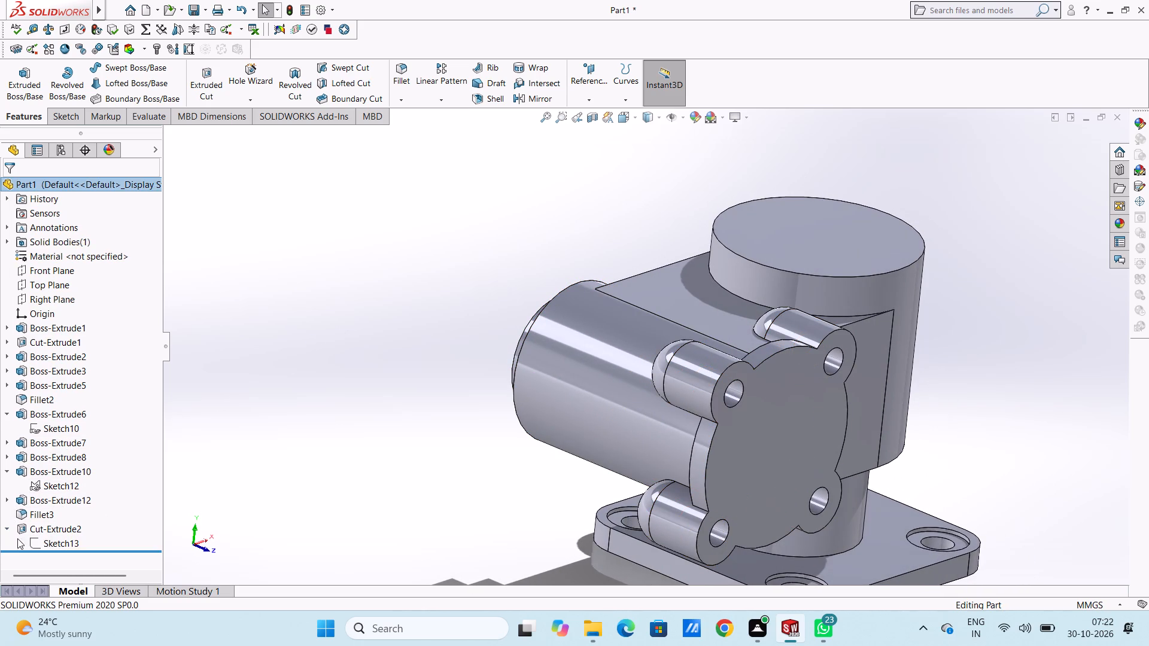
left_click(54, 541)
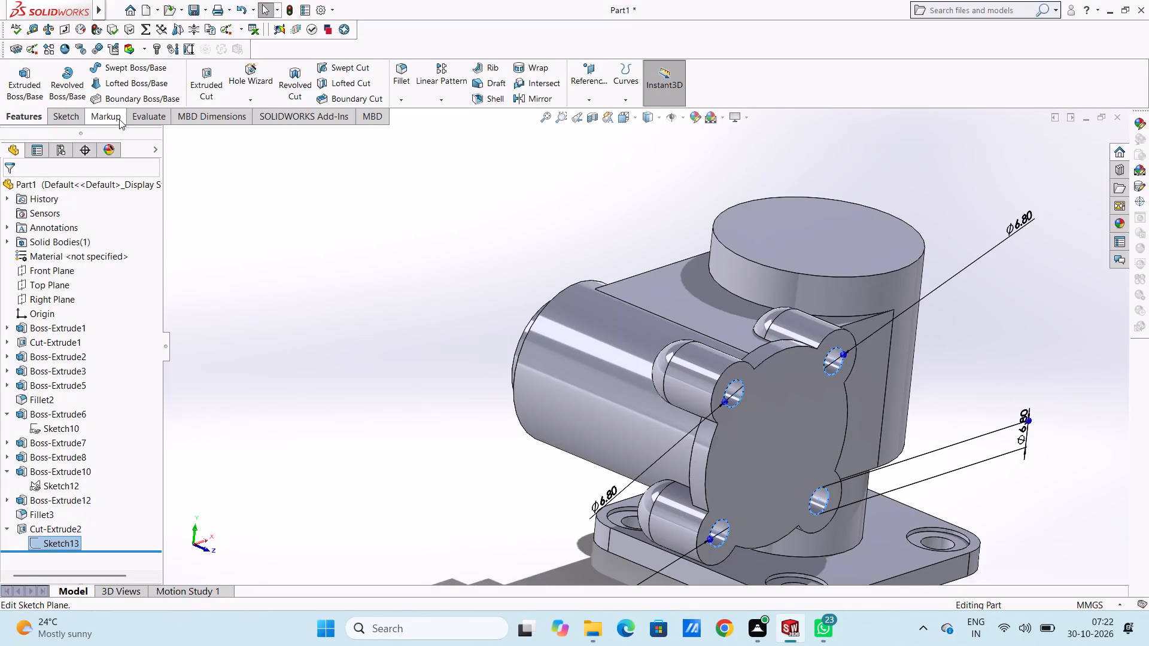
left_click(208, 69)
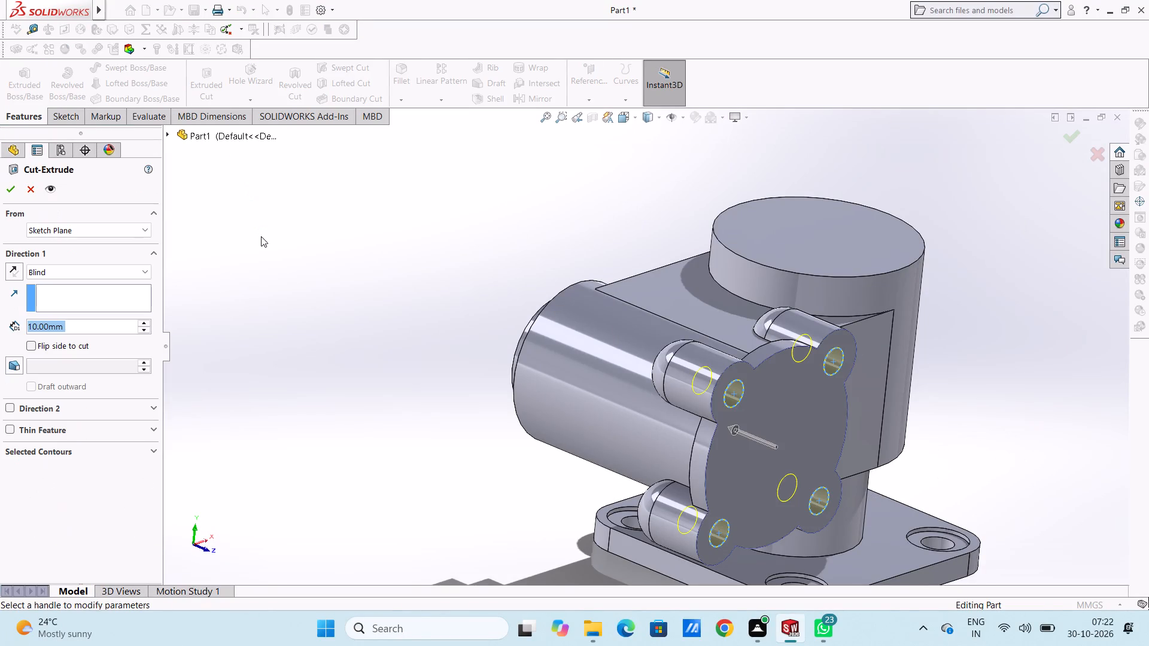
left_click(92, 227)
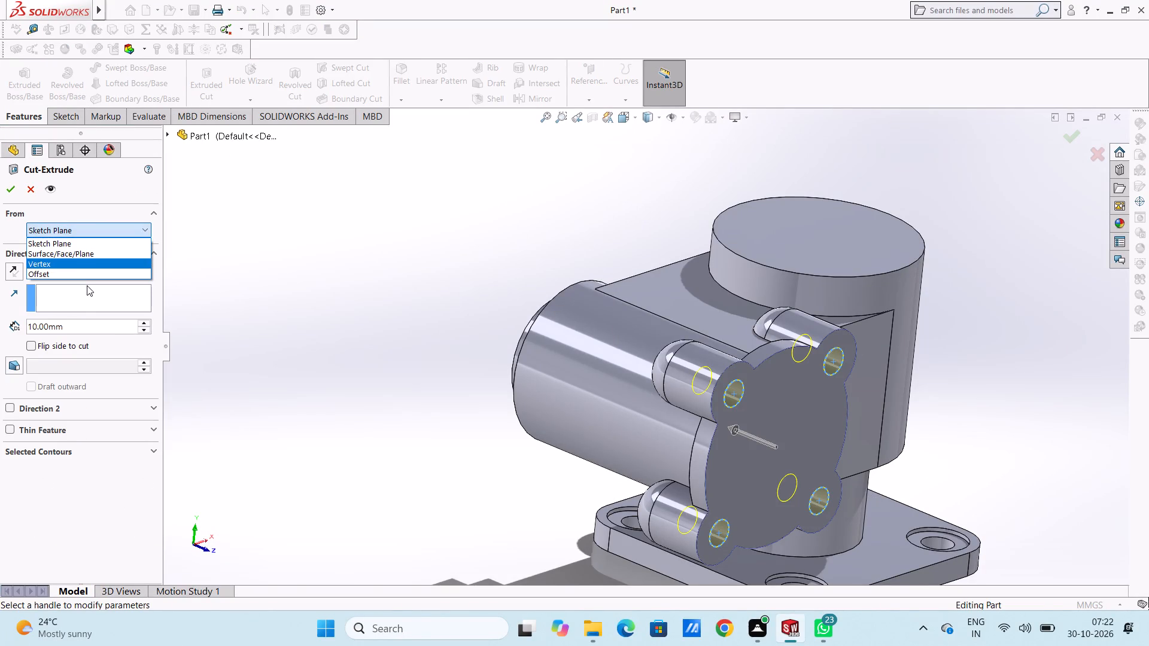
left_click(94, 254)
middle_click_drag(476, 453, 433, 418)
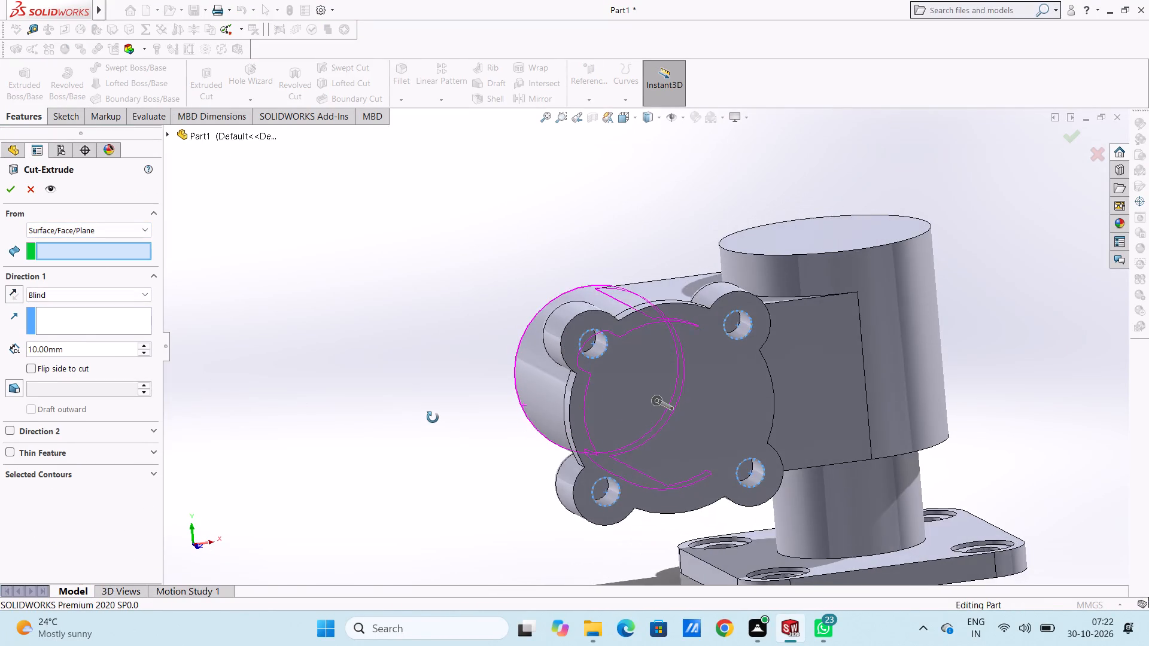
middle_click_drag(433, 418, 434, 414)
scroll(618, 360, "down", 5)
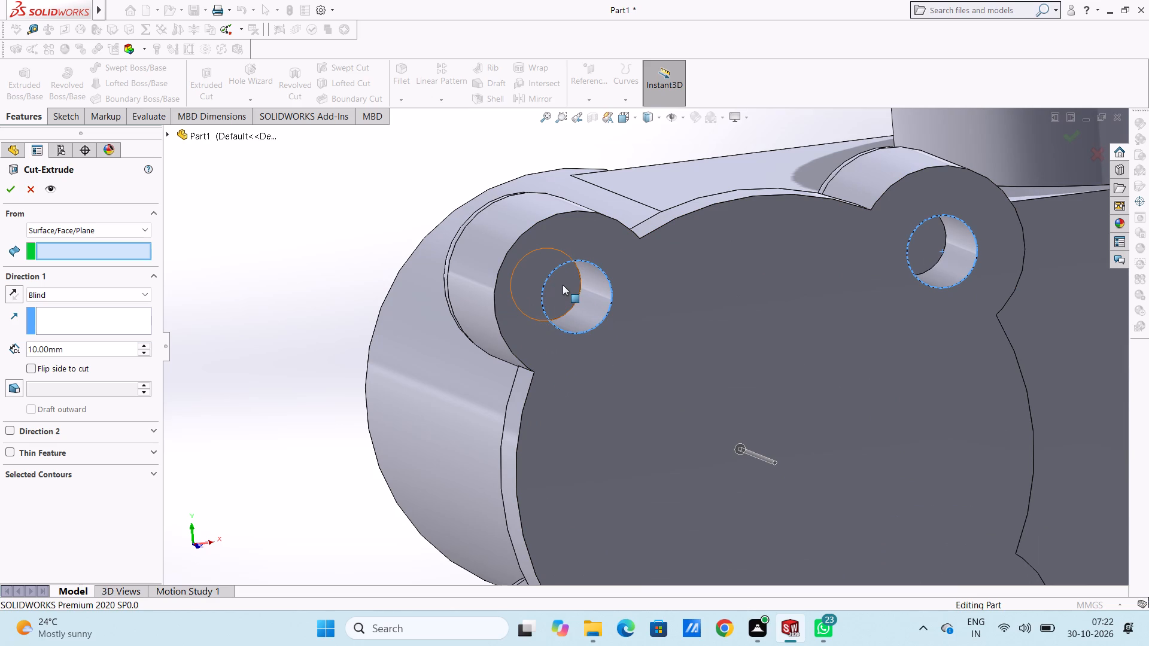
left_click(563, 285)
middle_click_drag(326, 261, 362, 348)
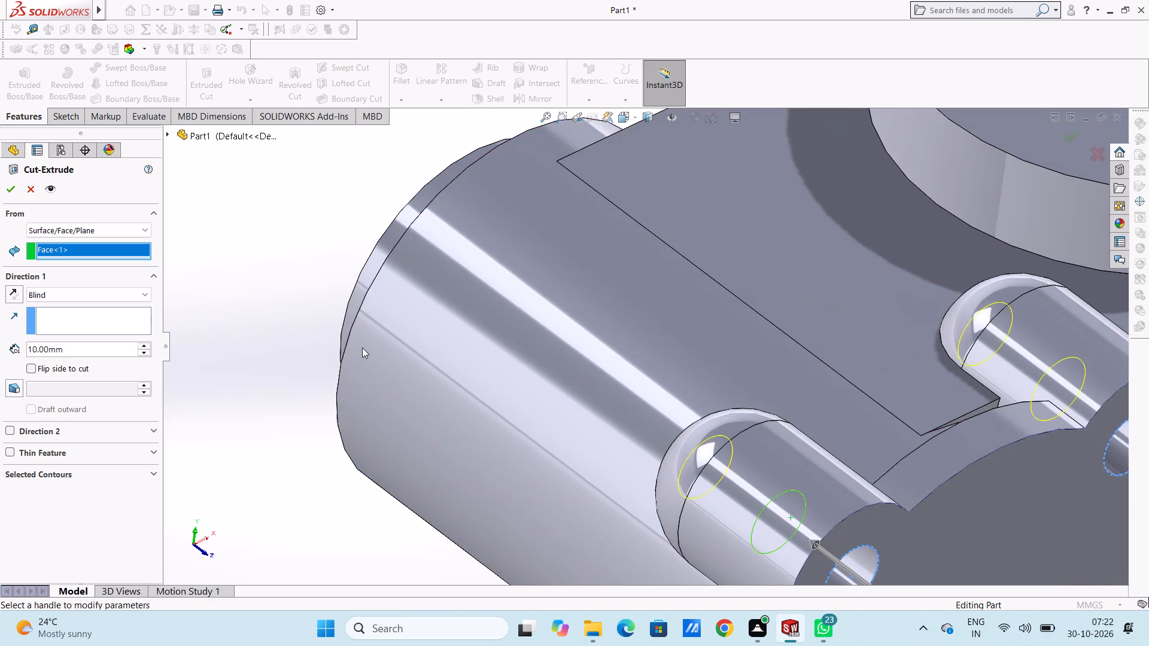
scroll(362, 348, "up", 3)
middle_click_drag(361, 350, 372, 395)
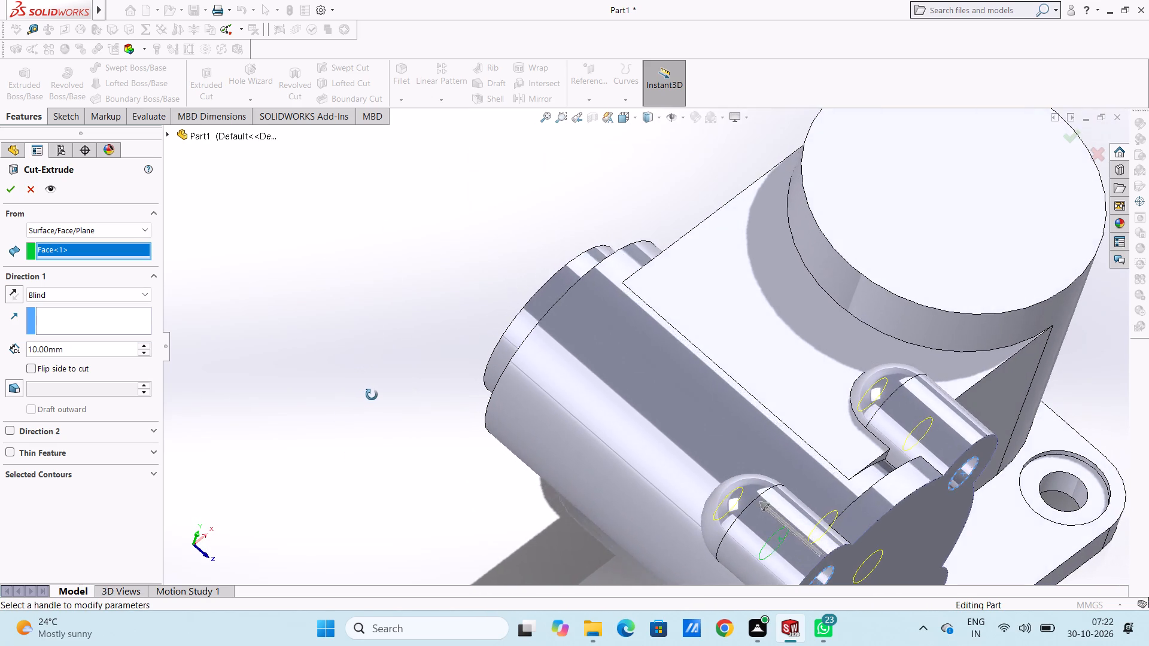
middle_click_drag(372, 395, 367, 373)
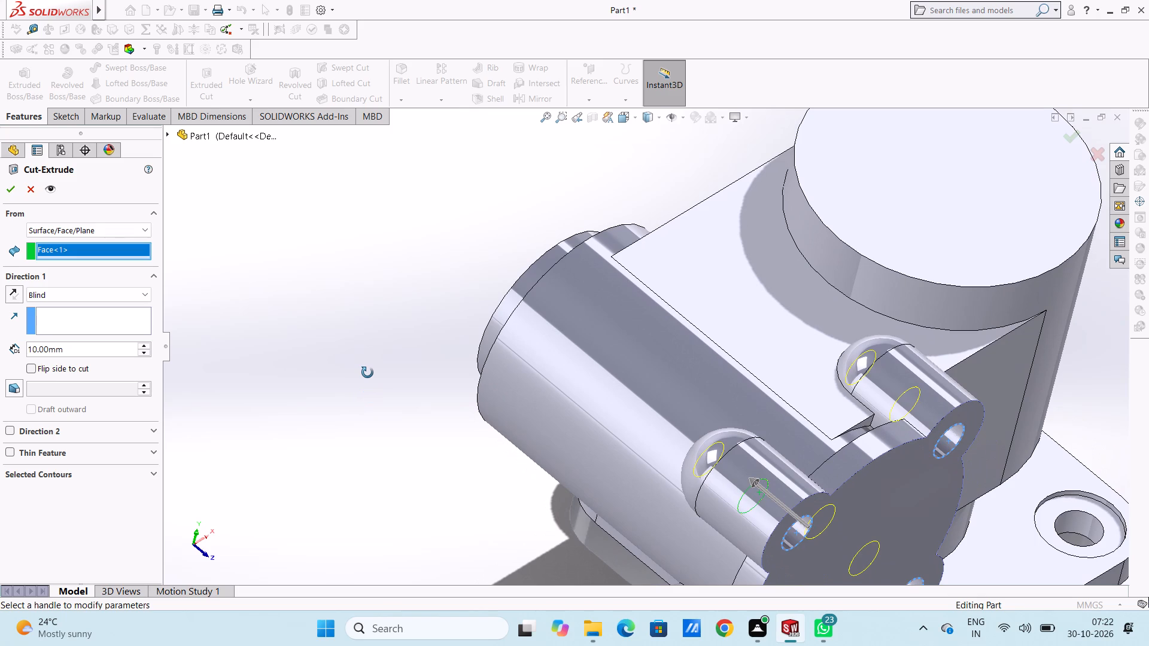
middle_click_drag(367, 373, 361, 367)
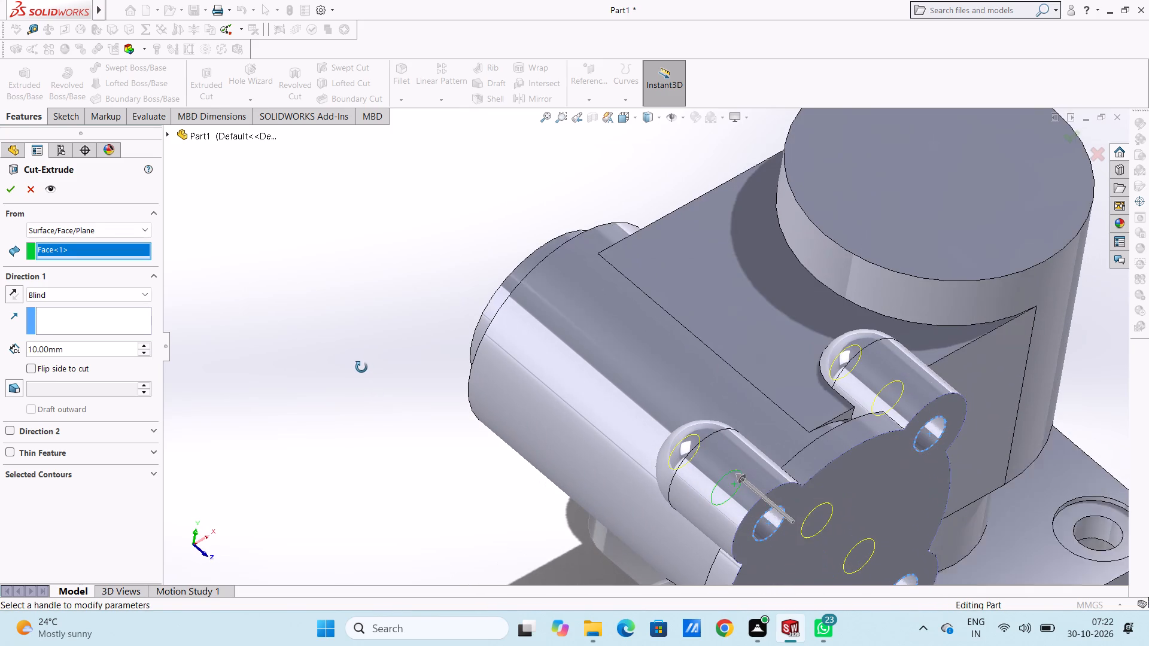
middle_click_drag(361, 367, 361, 367)
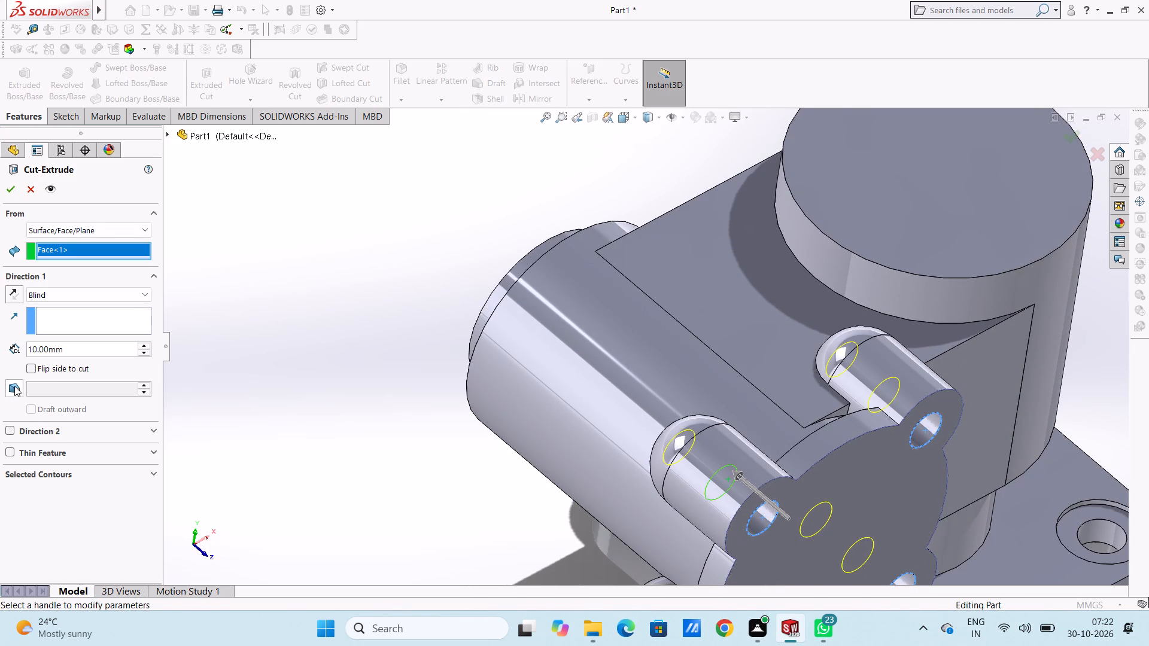
Turn on draft for the cut at 10 degrees and set its blind depth to 5 mm.
left_click(14, 386)
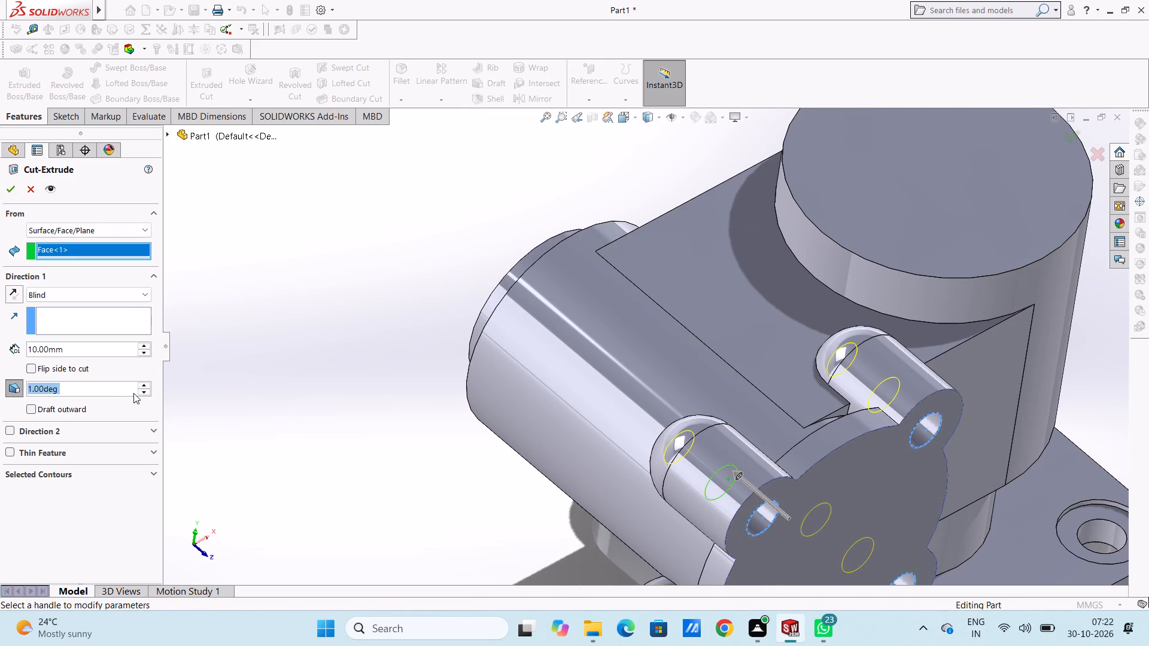
type("10")
key("Return")
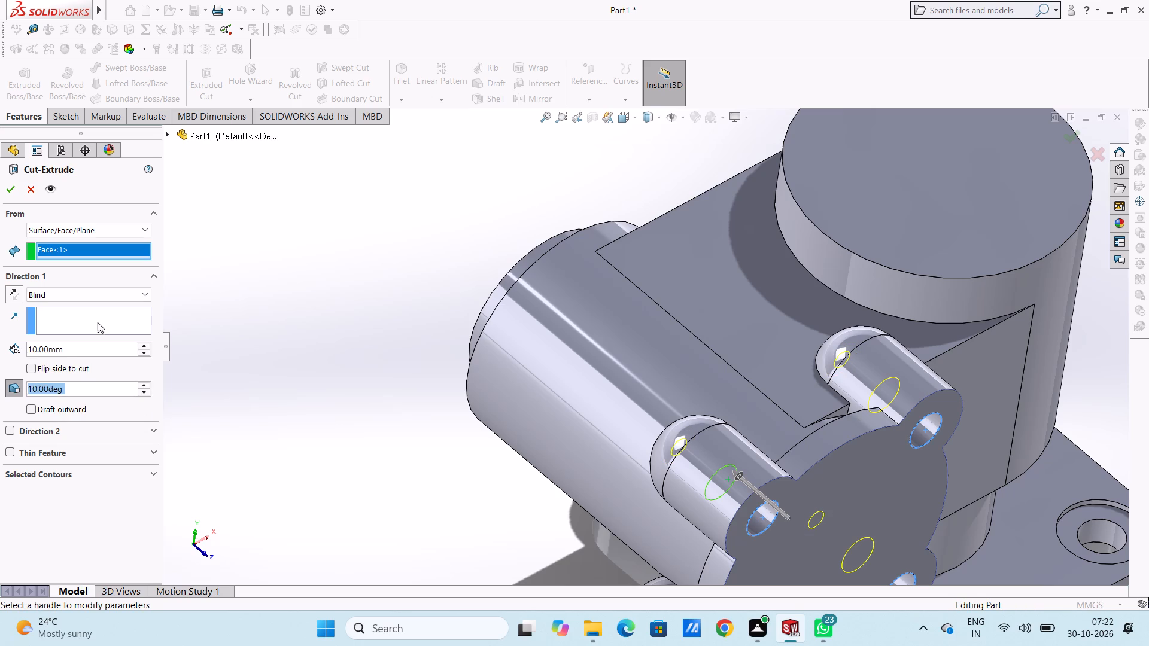
double_click(86, 353)
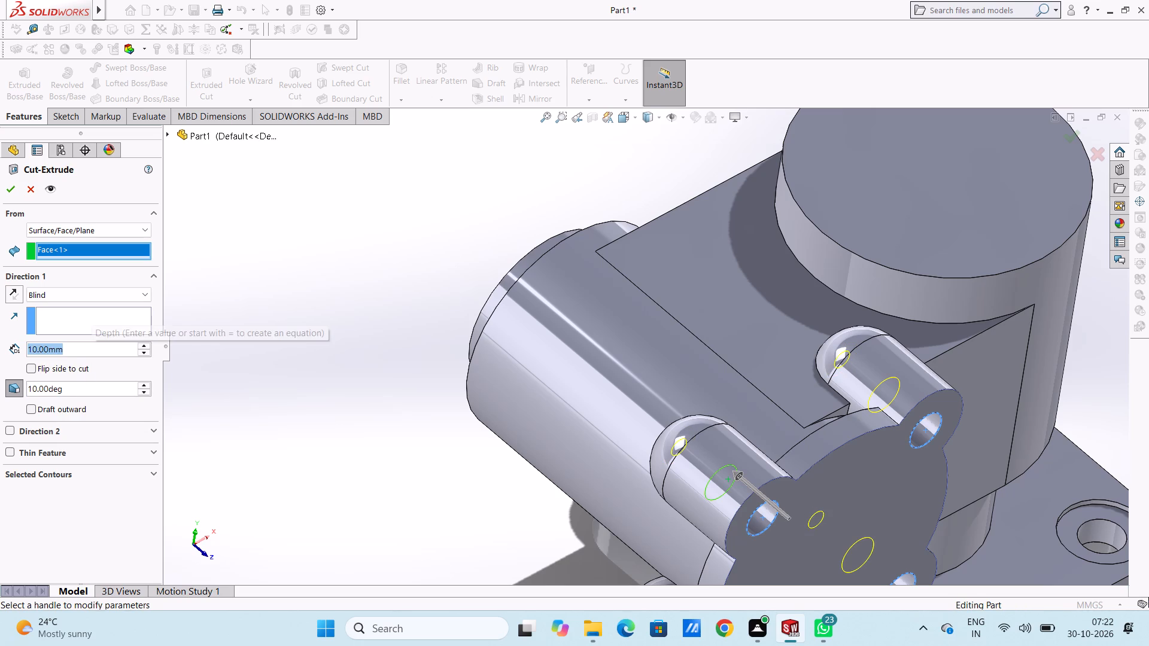
key("5")
key("Return")
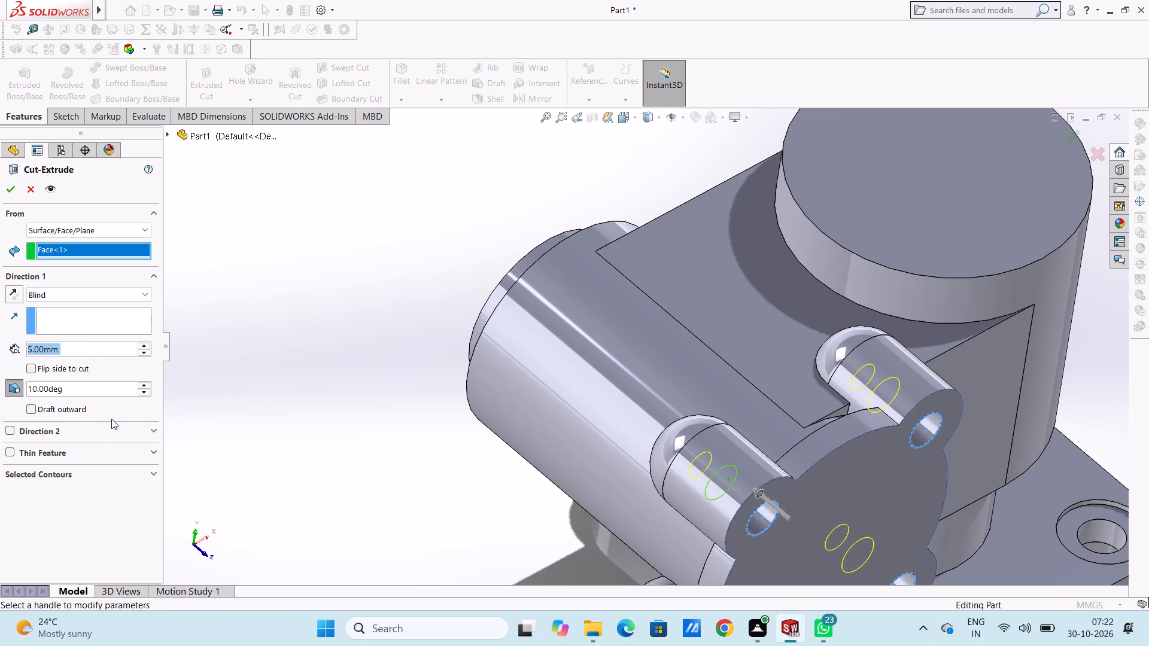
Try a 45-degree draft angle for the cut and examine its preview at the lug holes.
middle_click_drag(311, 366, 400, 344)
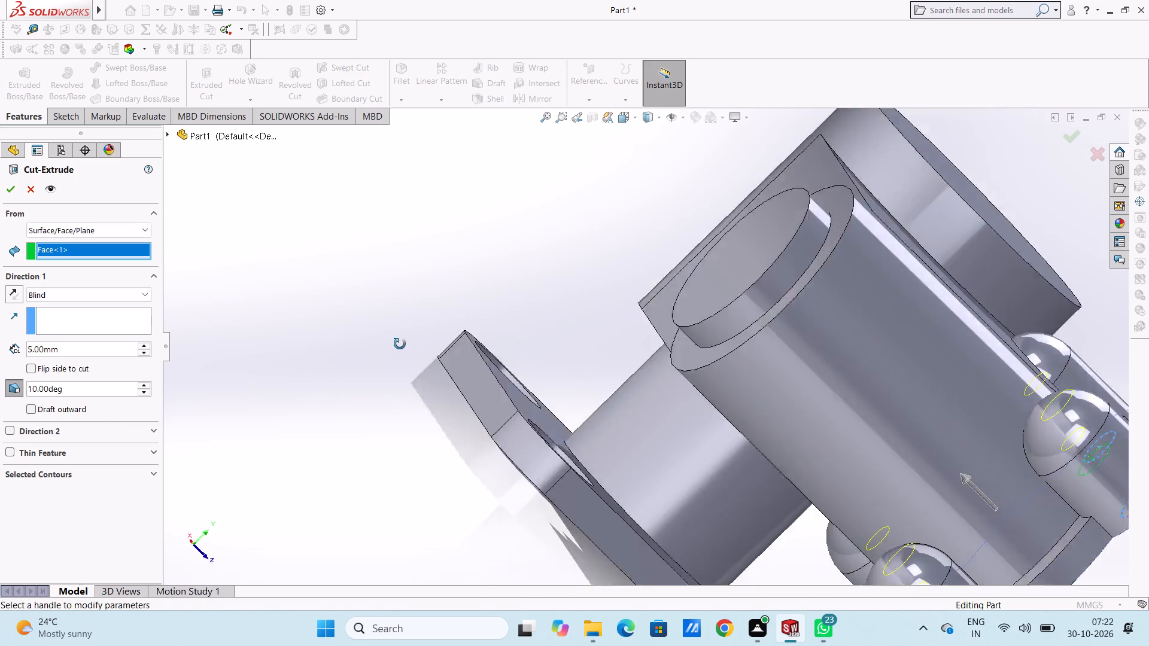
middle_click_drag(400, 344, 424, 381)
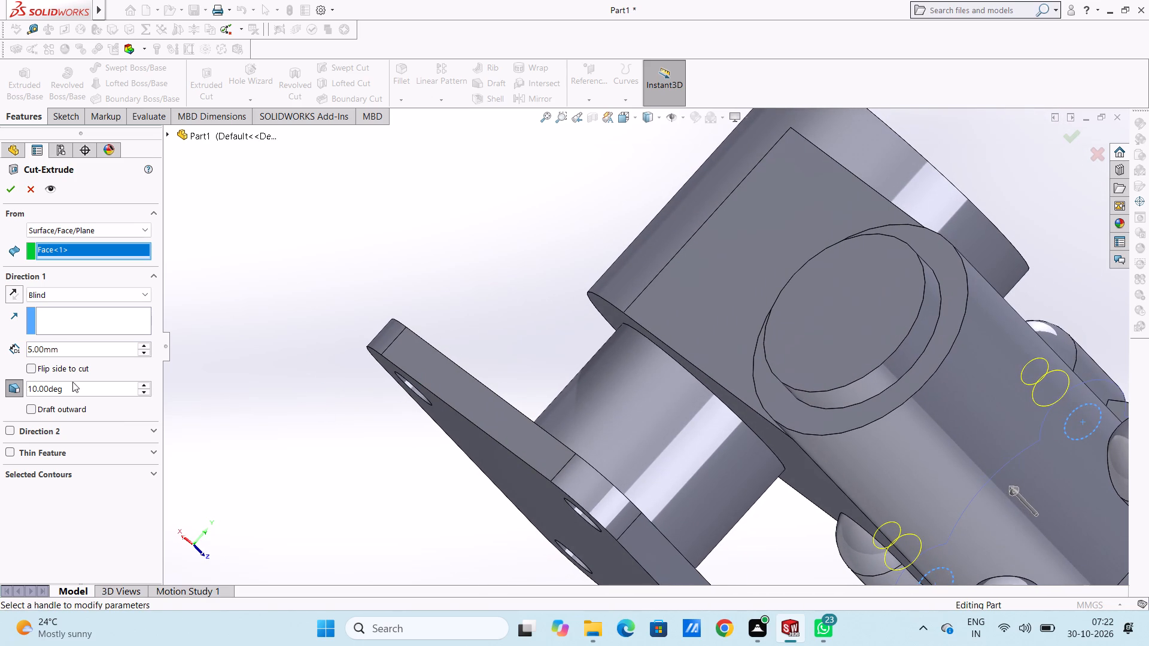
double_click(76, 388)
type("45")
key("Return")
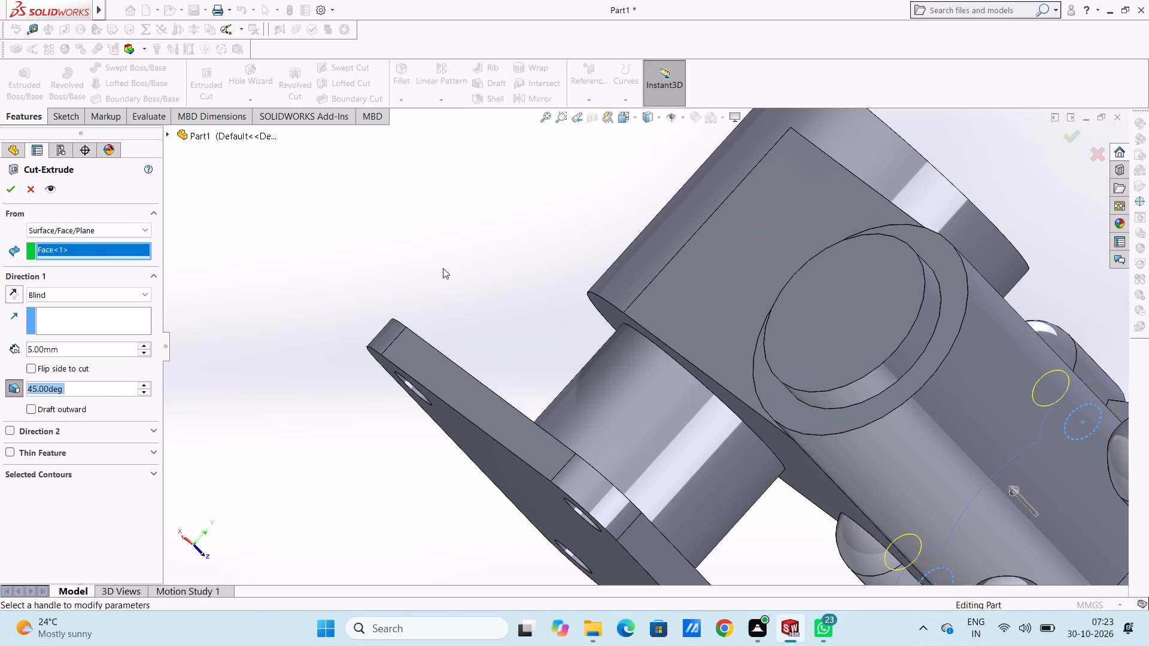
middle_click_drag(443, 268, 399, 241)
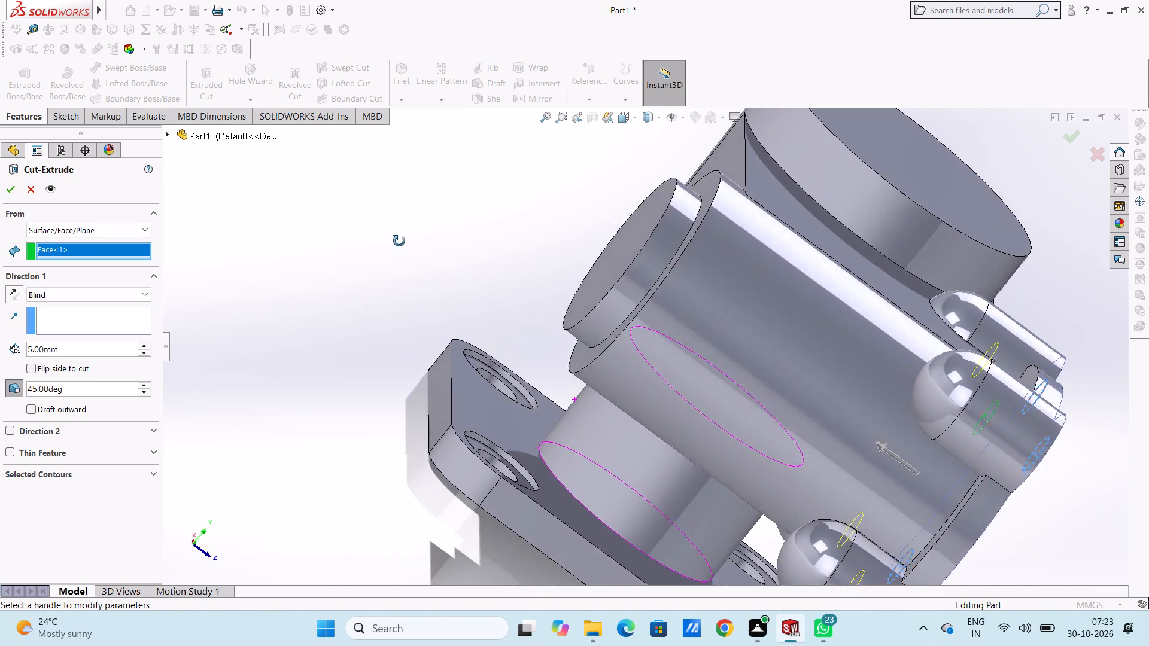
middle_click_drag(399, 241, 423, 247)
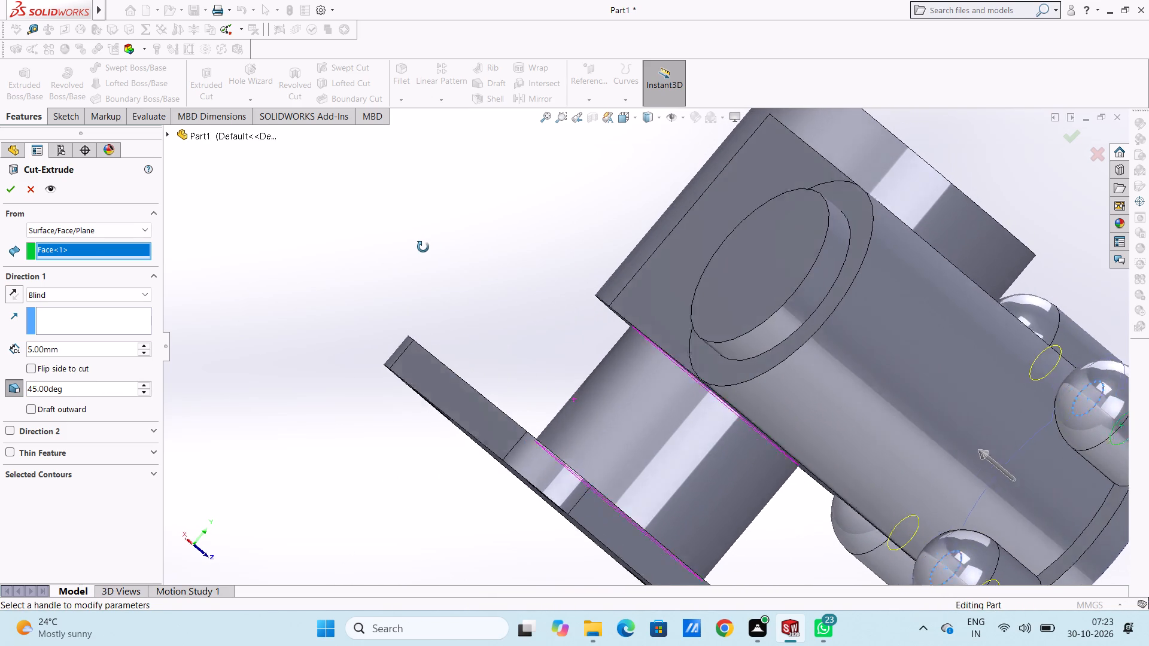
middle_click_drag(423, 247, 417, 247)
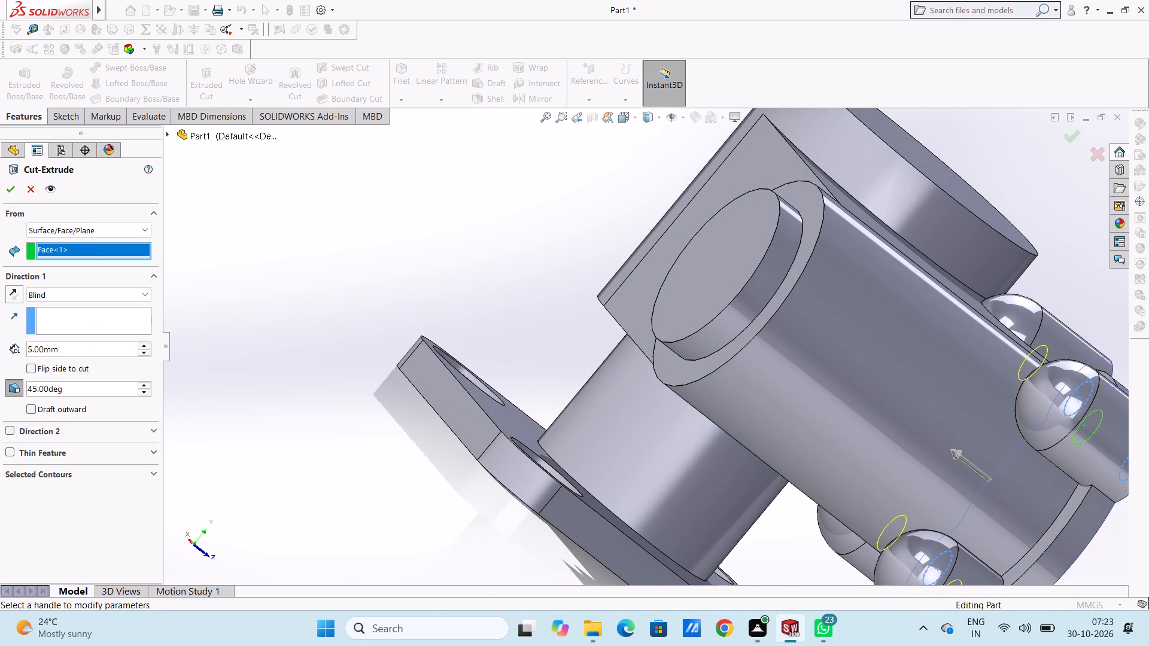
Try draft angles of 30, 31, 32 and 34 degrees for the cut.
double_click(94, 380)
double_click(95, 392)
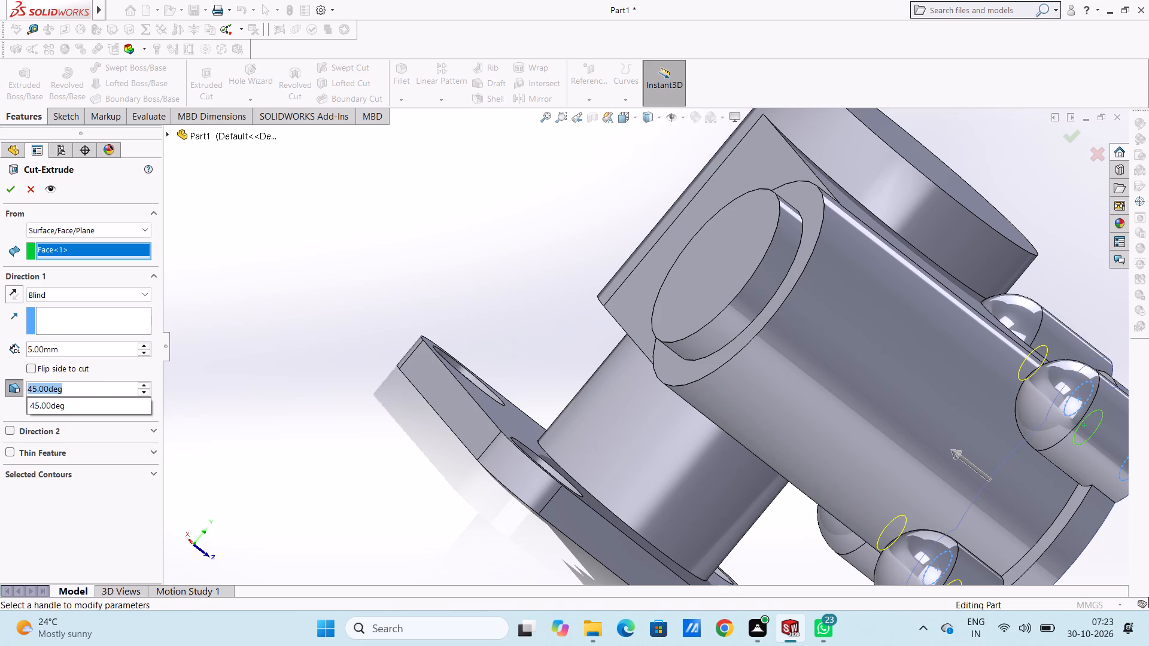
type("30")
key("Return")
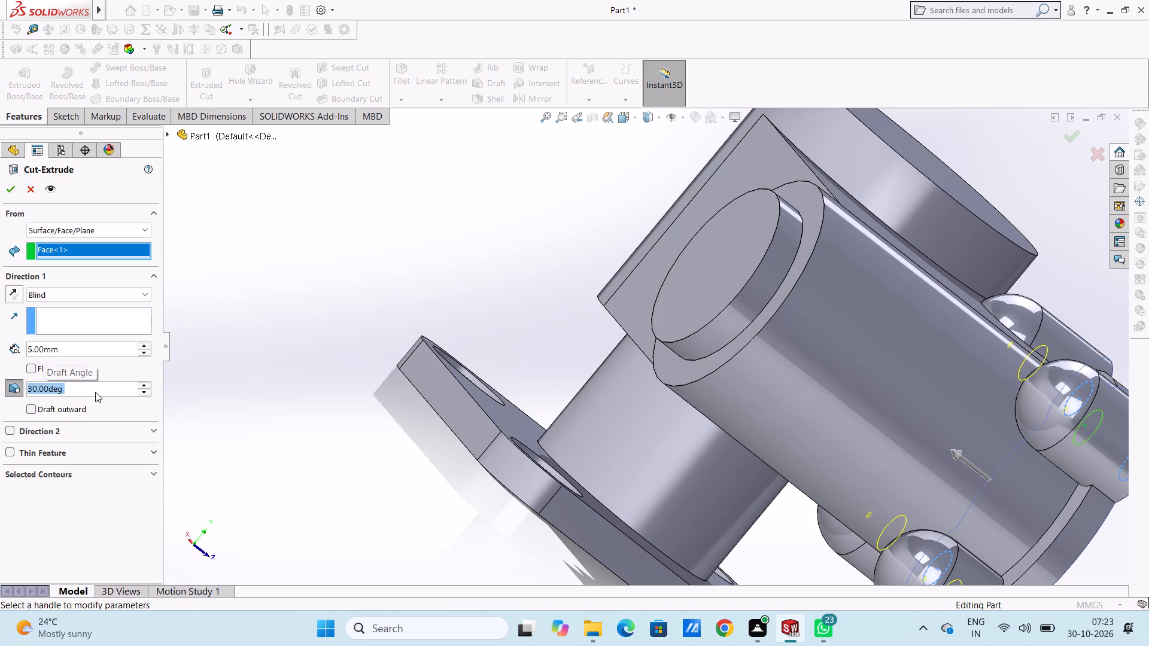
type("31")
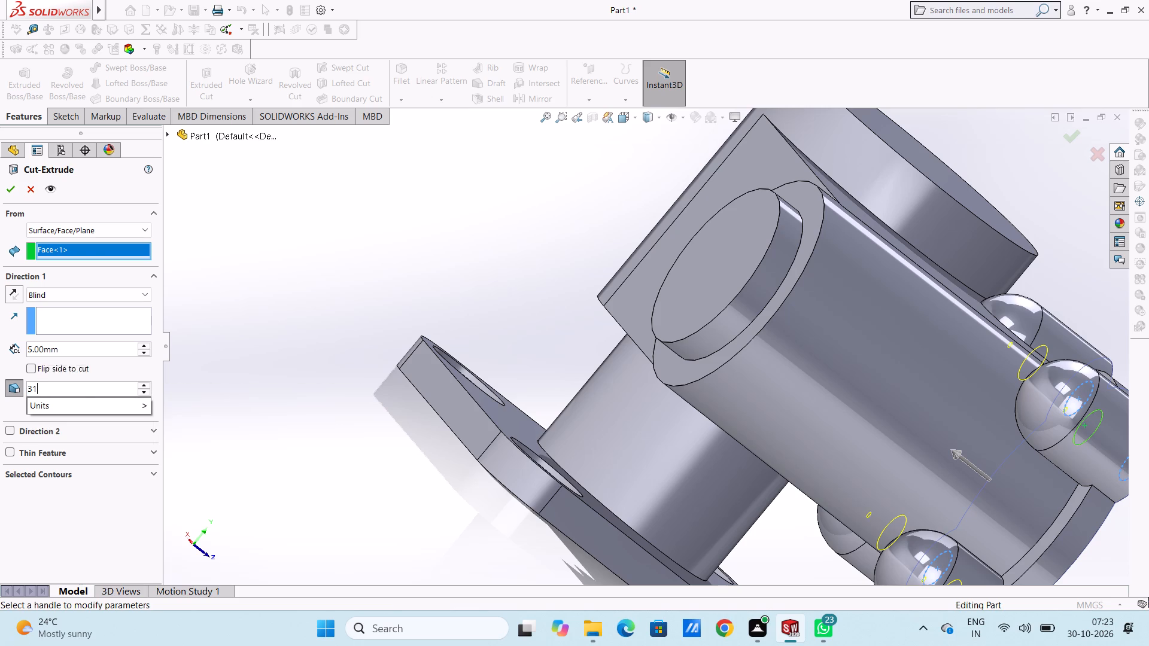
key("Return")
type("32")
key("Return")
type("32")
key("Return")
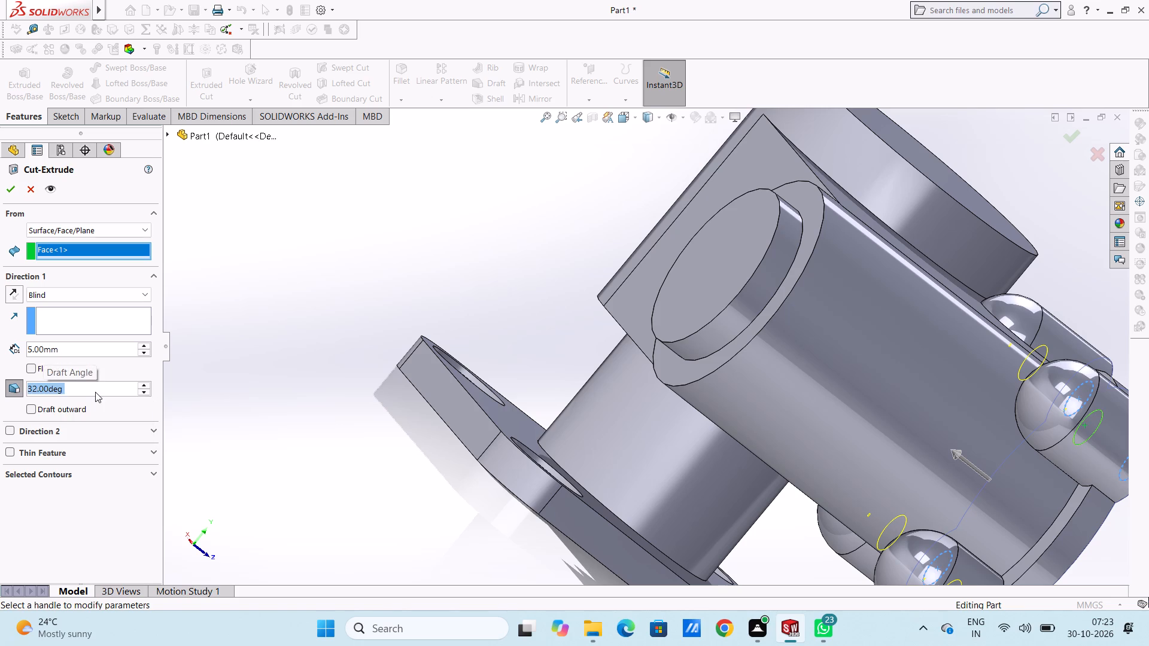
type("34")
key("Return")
Set the draft angle to 35 degrees and complete the tapered cut at the lug hole bottoms.
type("35")
key("Return")
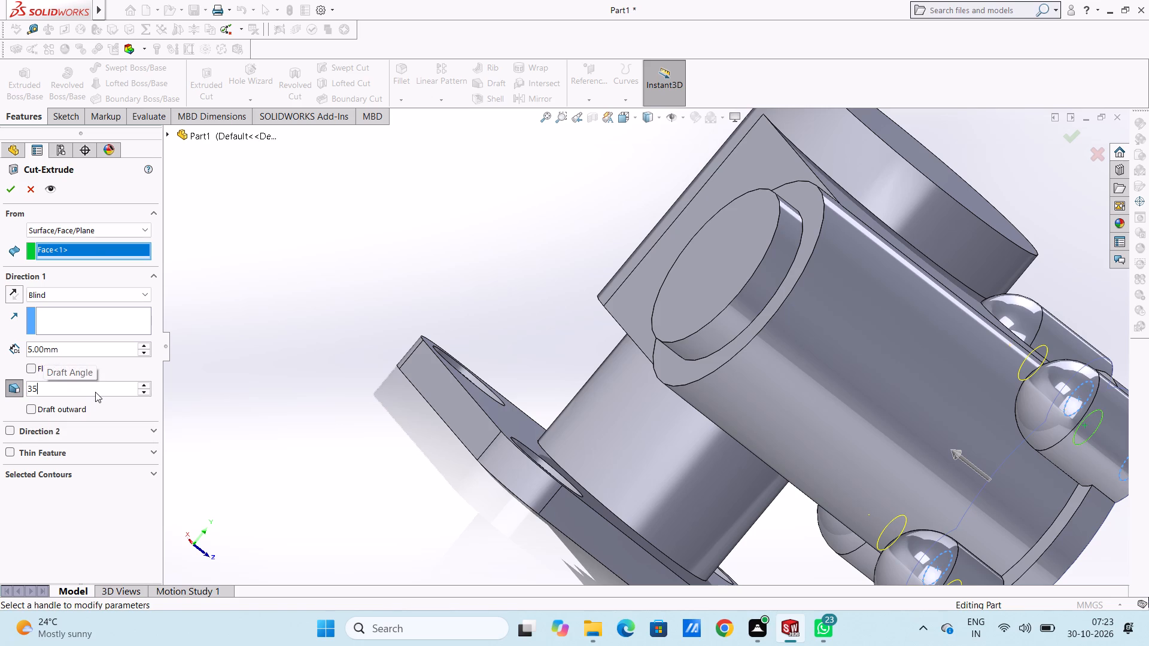
left_click(10, 188)
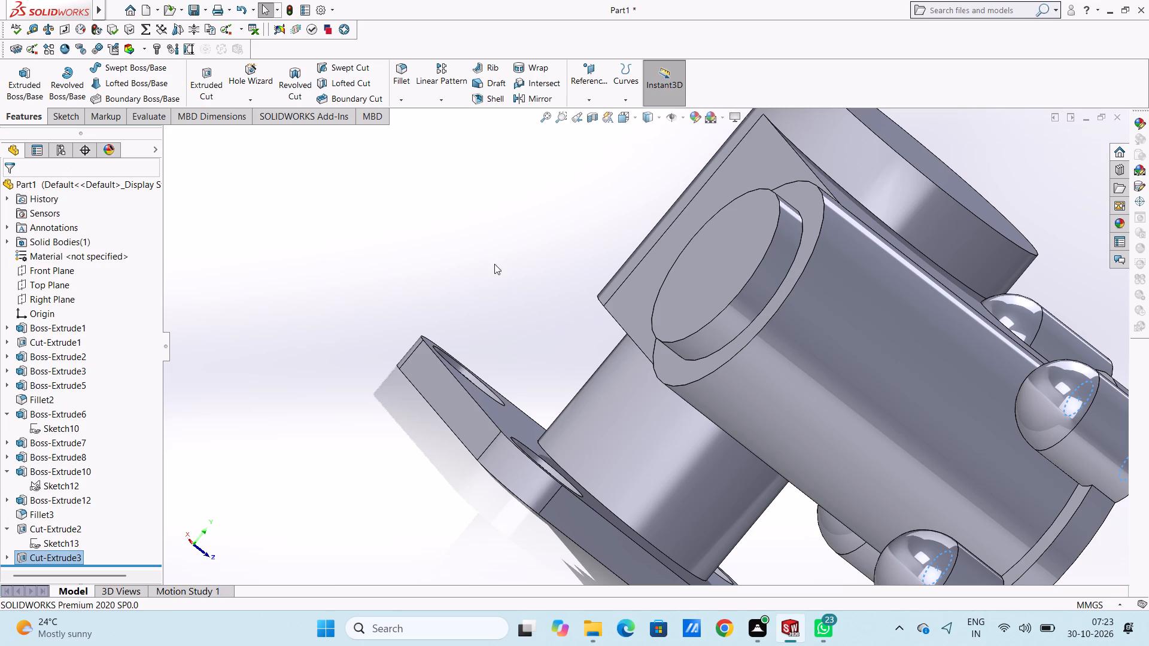
Section the part from the Front Plane, rotated about 265 degrees and offset about 25 mm, through the flange's upper lug holes.
left_click(485, 257)
middle_click_drag(500, 264, 381, 212)
scroll(381, 212, "up", 4)
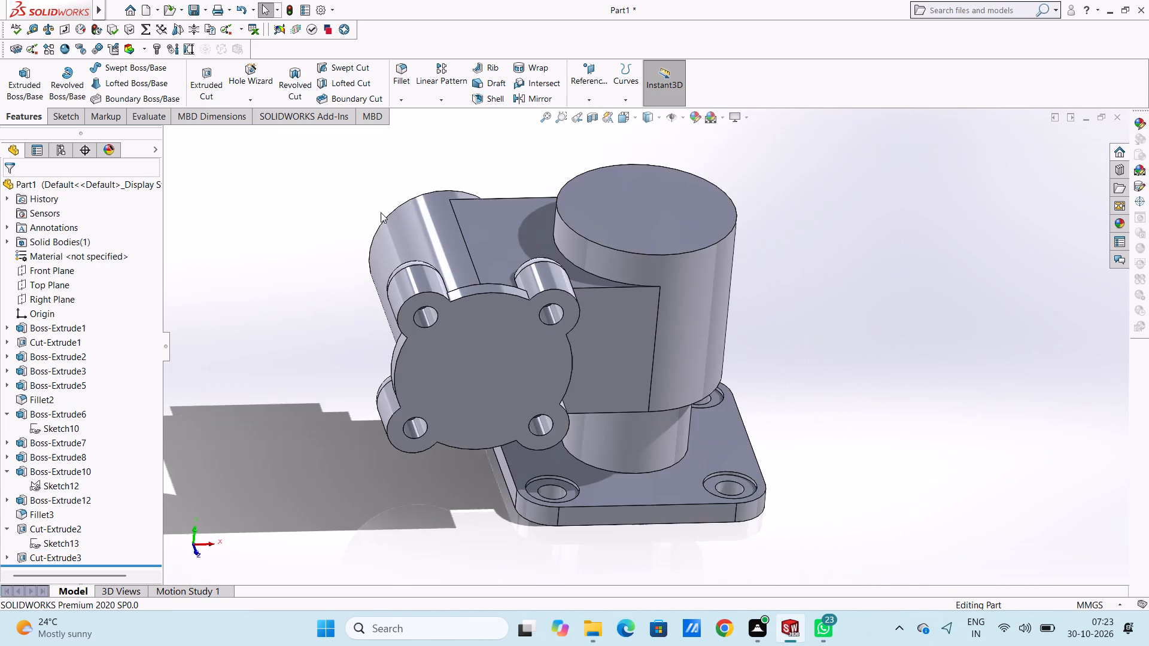
middle_click_drag(397, 309, 387, 251)
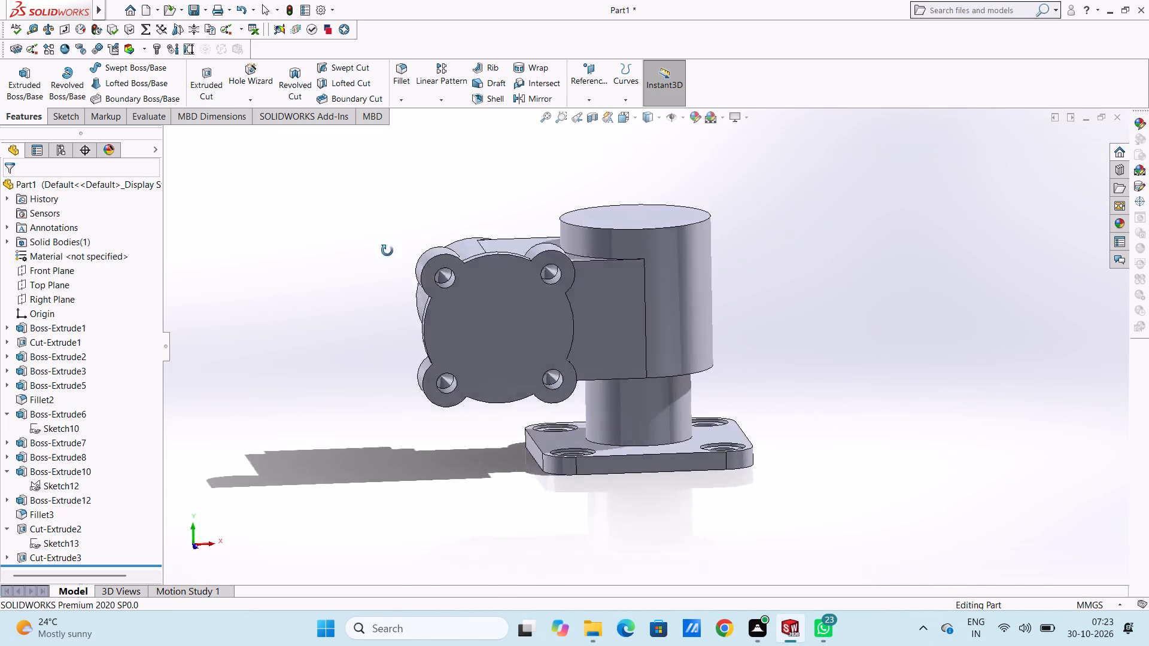
middle_click_drag(387, 251, 376, 252)
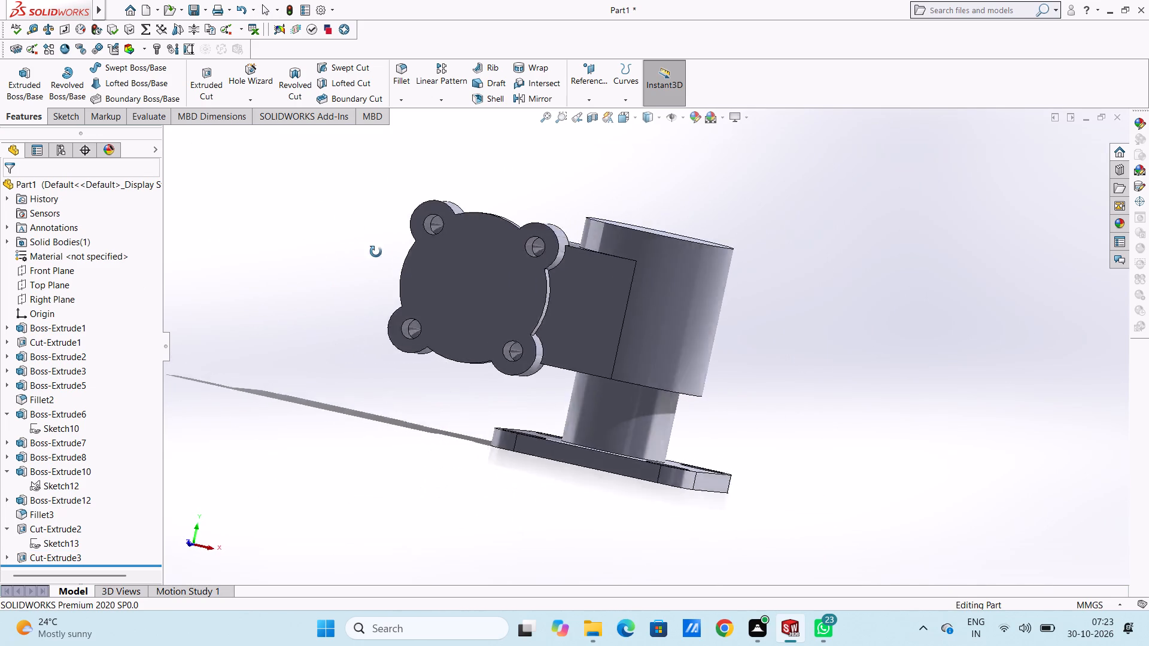
middle_click_drag(376, 252, 379, 306)
left_click(594, 123)
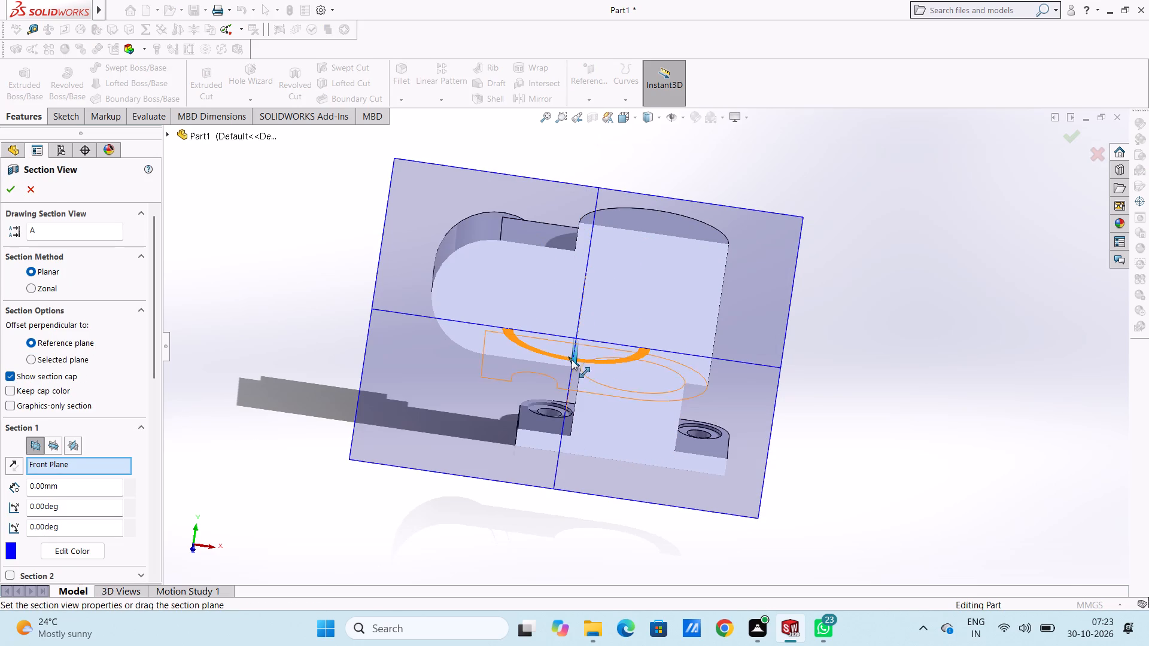
middle_click_drag(815, 273, 782, 277)
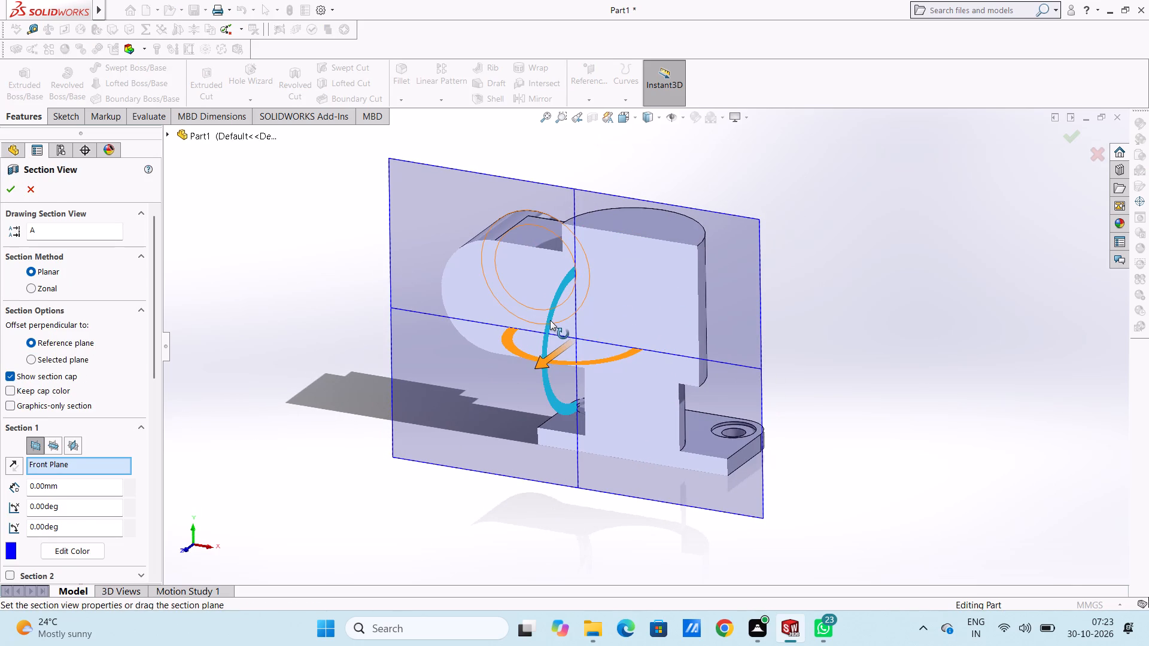
left_click_drag(549, 320, 707, 207)
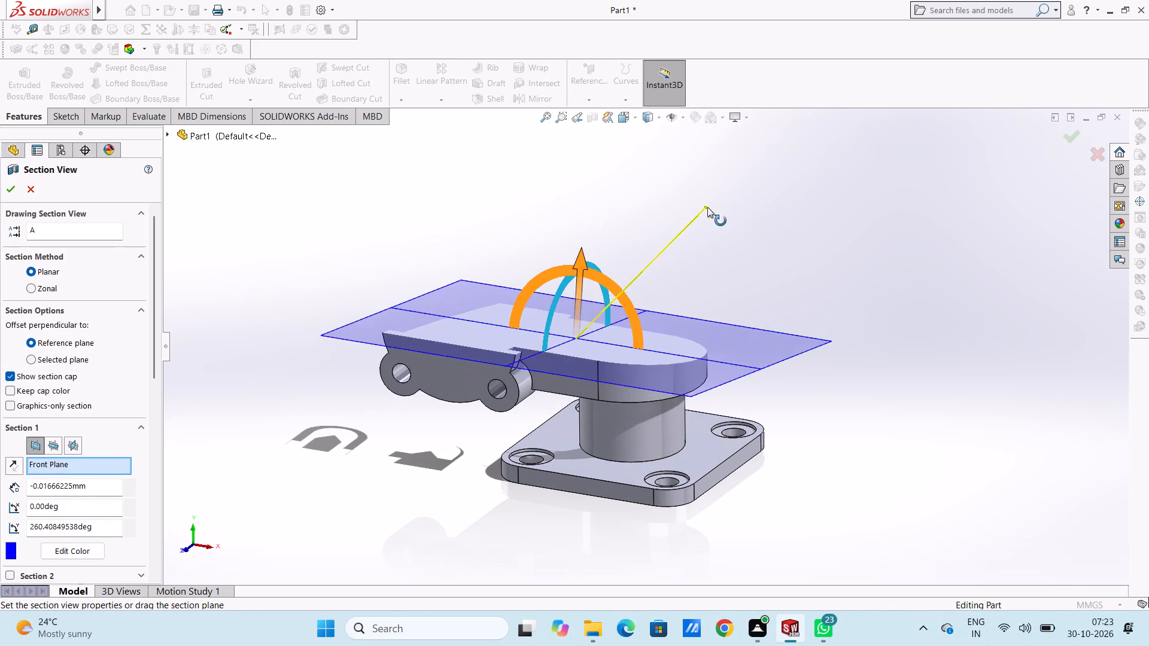
left_click_drag(707, 207, 667, 233)
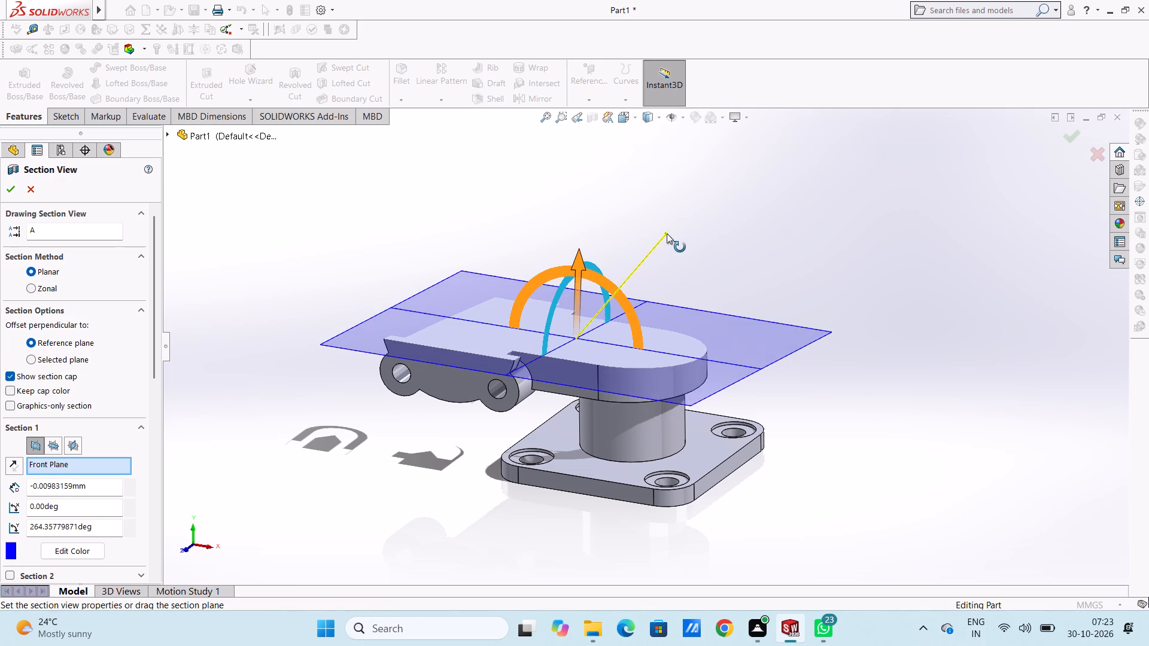
left_click_drag(667, 233, 667, 233)
left_click_drag(577, 260, 584, 215)
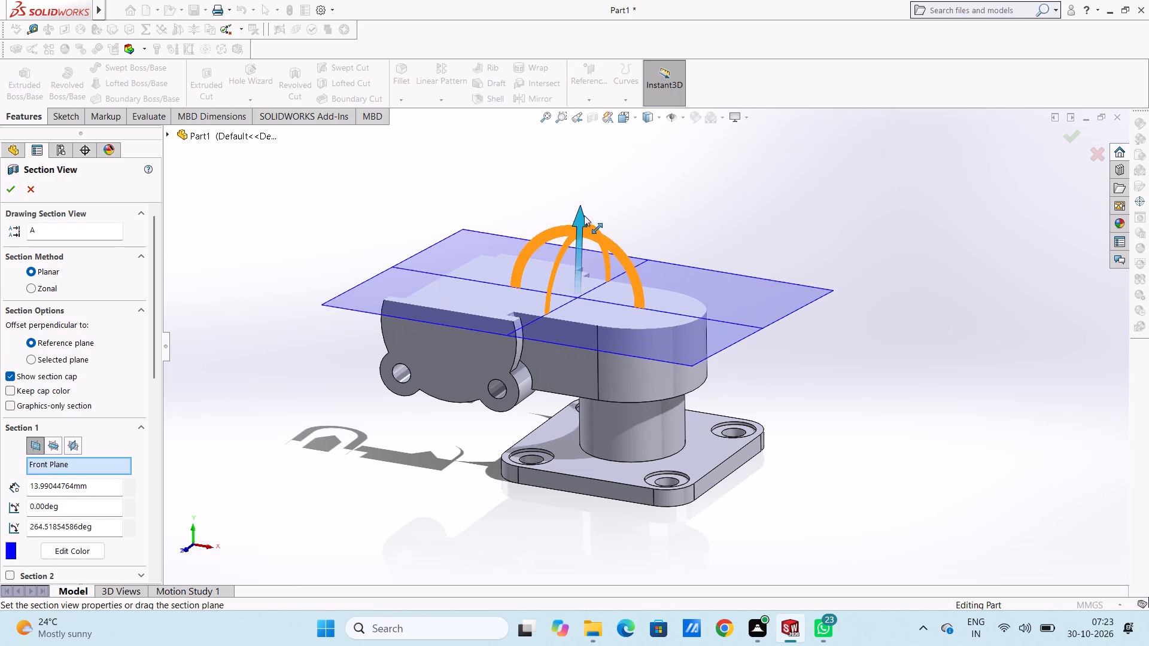
left_click_drag(584, 215, 588, 179)
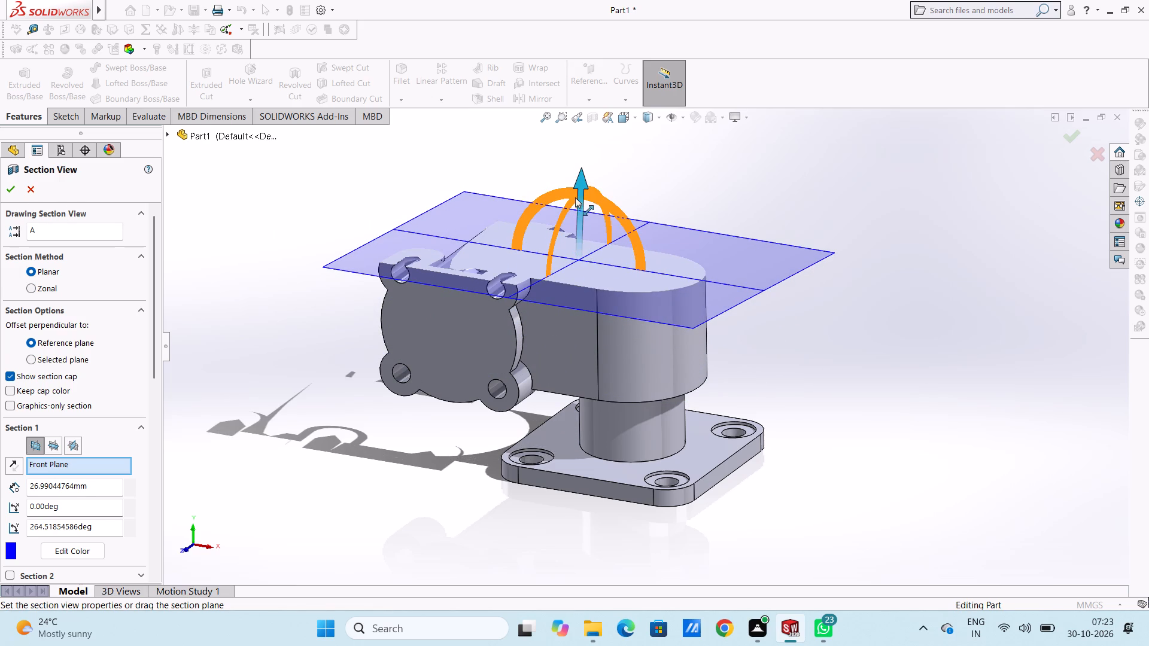
left_click_drag(581, 176, 583, 179)
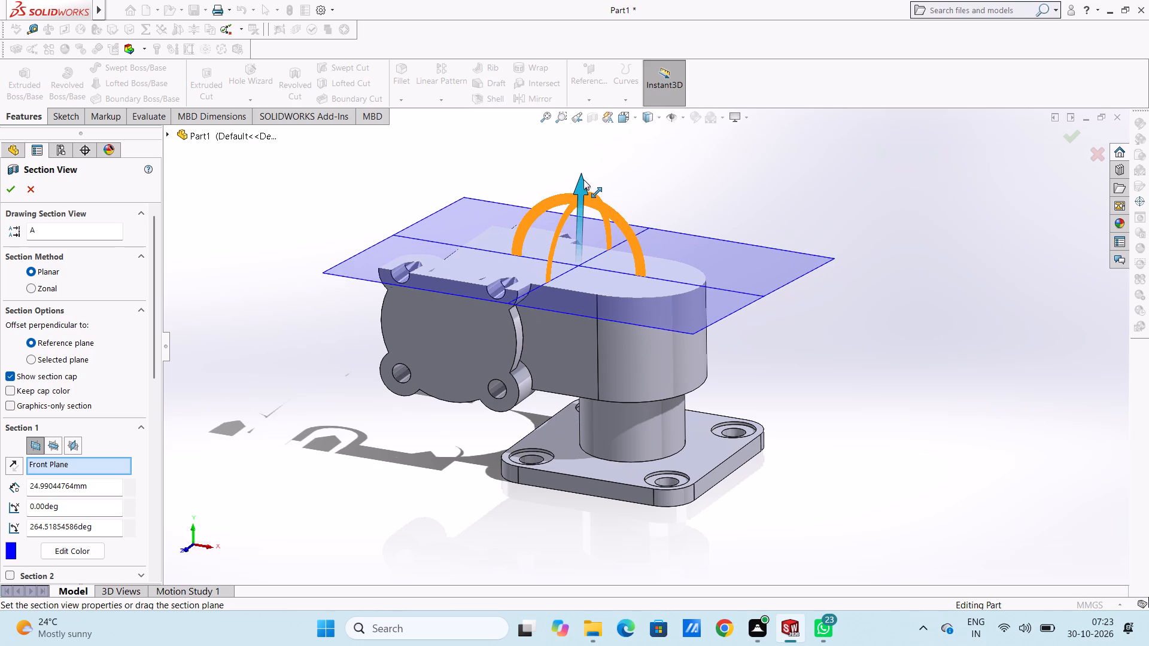
left_click_drag(583, 179, 586, 184)
left_click(561, 223)
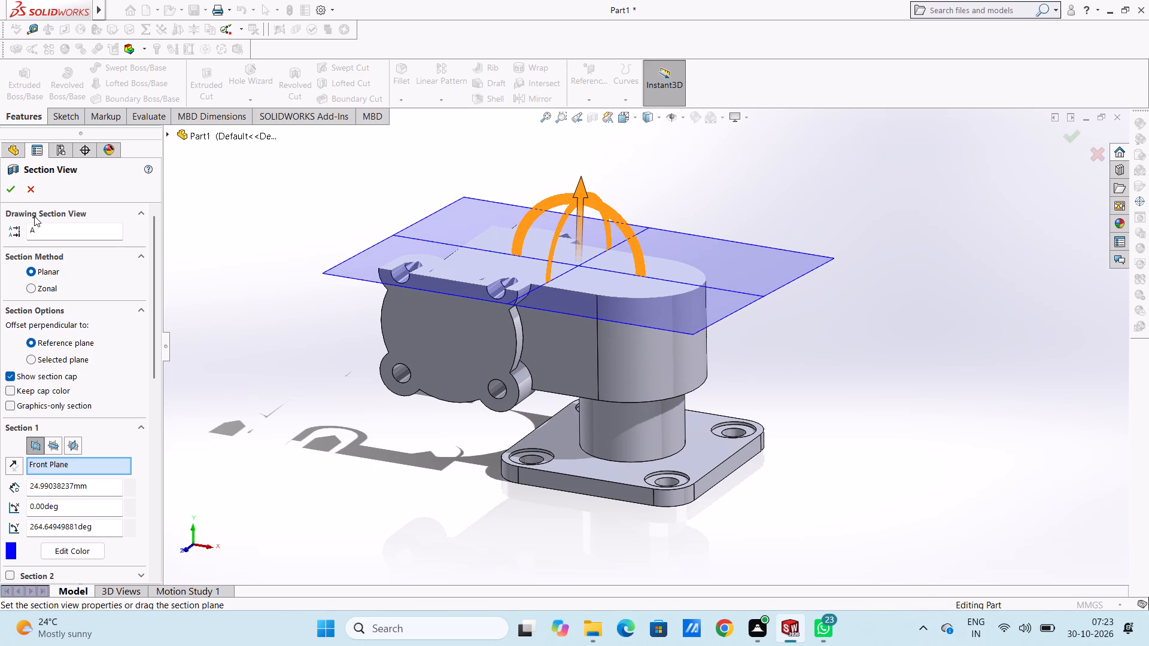
left_click(14, 194)
Examine the sectioned lug holes and their conical bottoms from several angles, and turn off the section view.
middle_click_drag(399, 212, 439, 316)
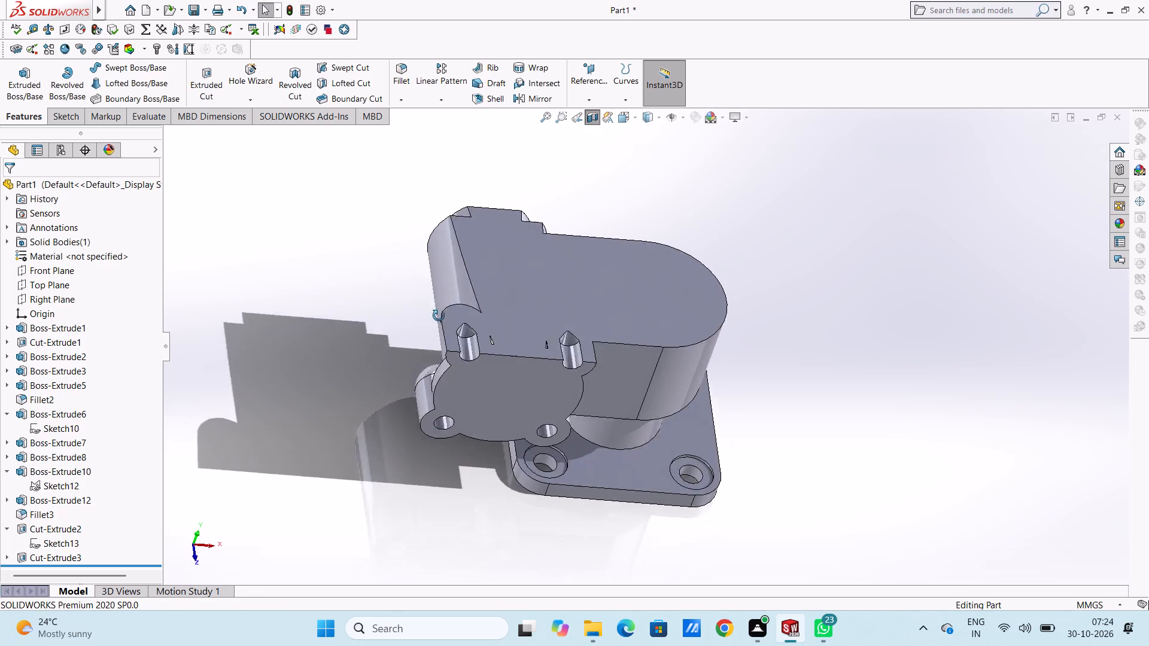
middle_click_drag(439, 316, 415, 429)
middle_click_drag(368, 359, 336, 325)
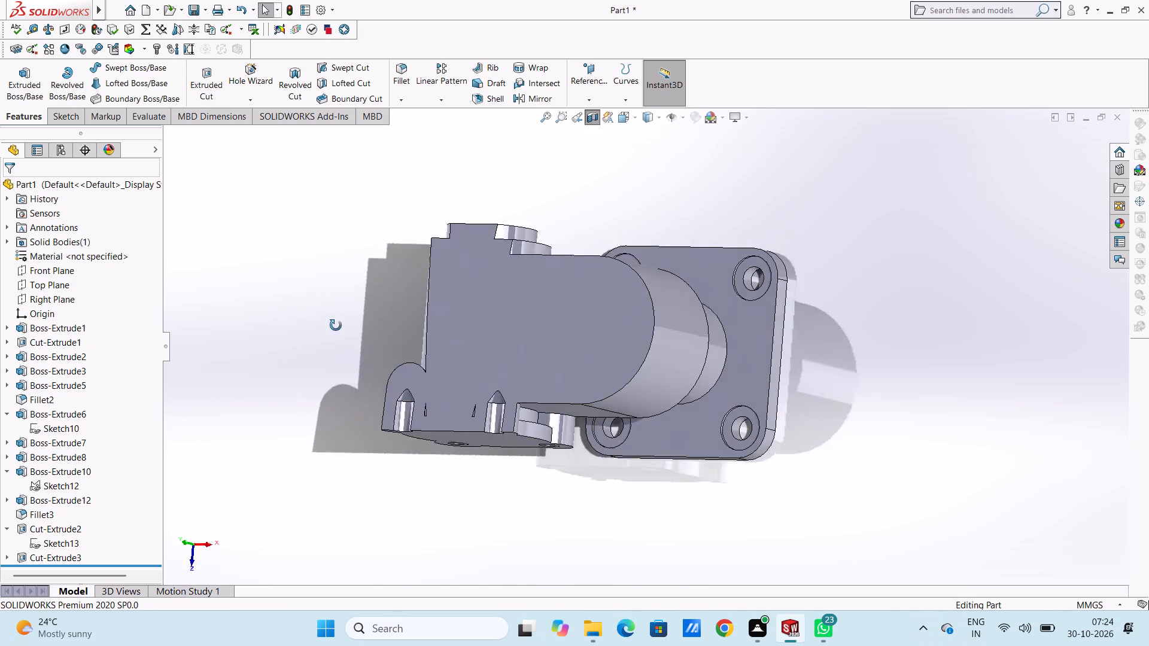
middle_click_drag(336, 325, 367, 293)
middle_click_drag(371, 374, 372, 240)
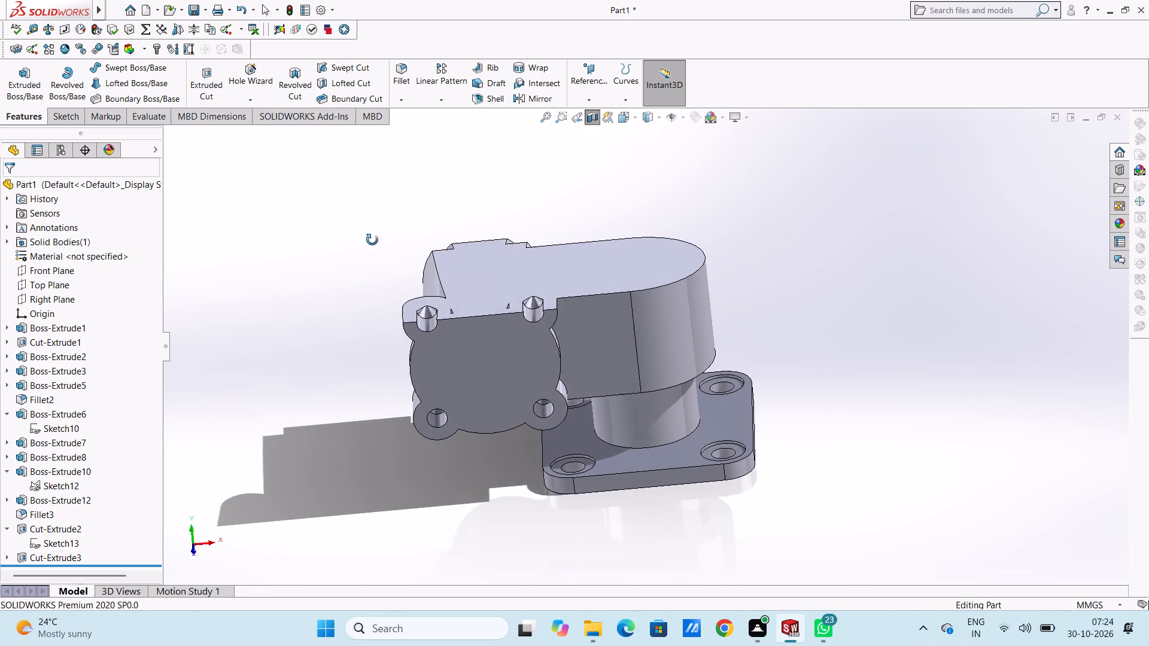
middle_click_drag(372, 240, 368, 331)
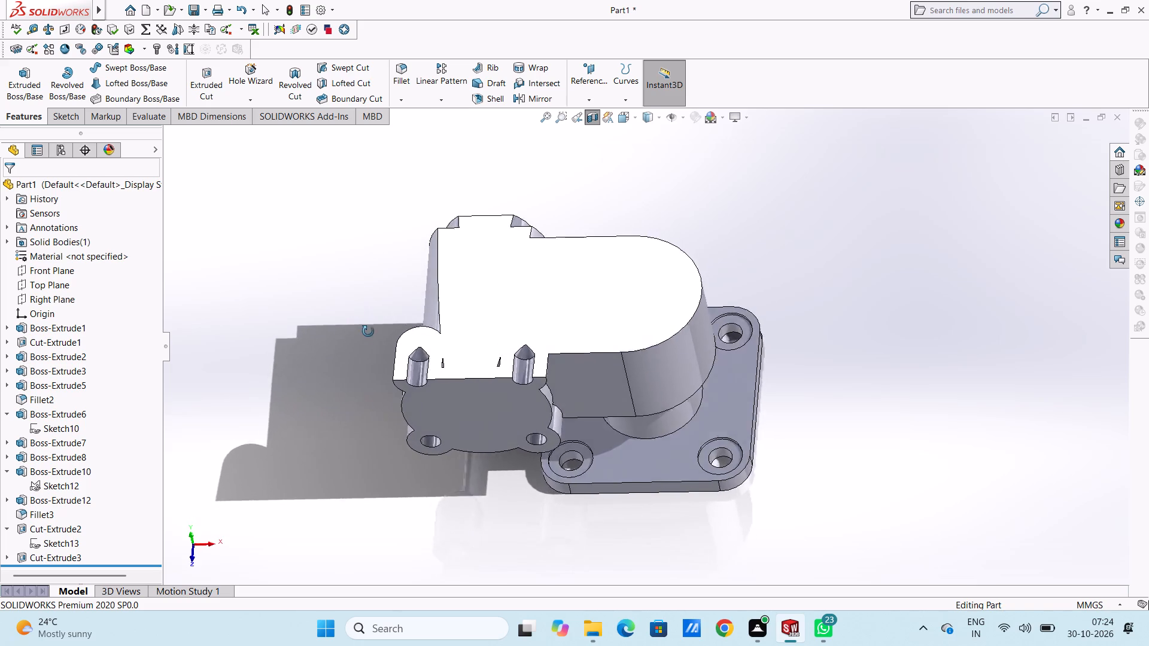
middle_click_drag(368, 331, 369, 395)
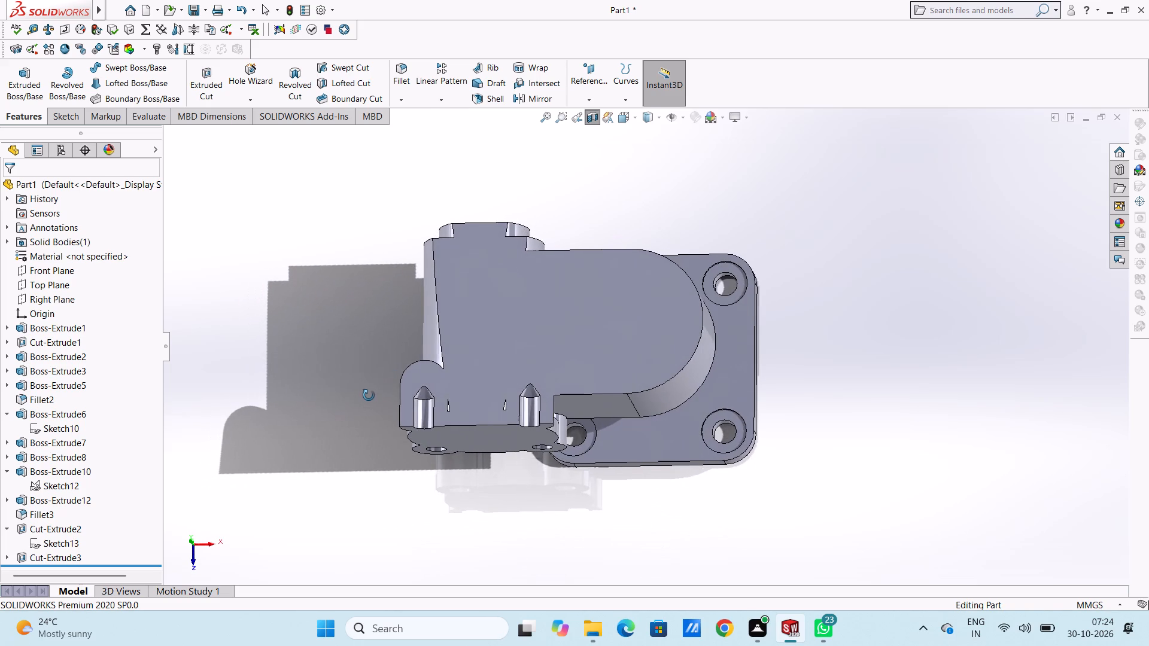
middle_click_drag(369, 395, 366, 345)
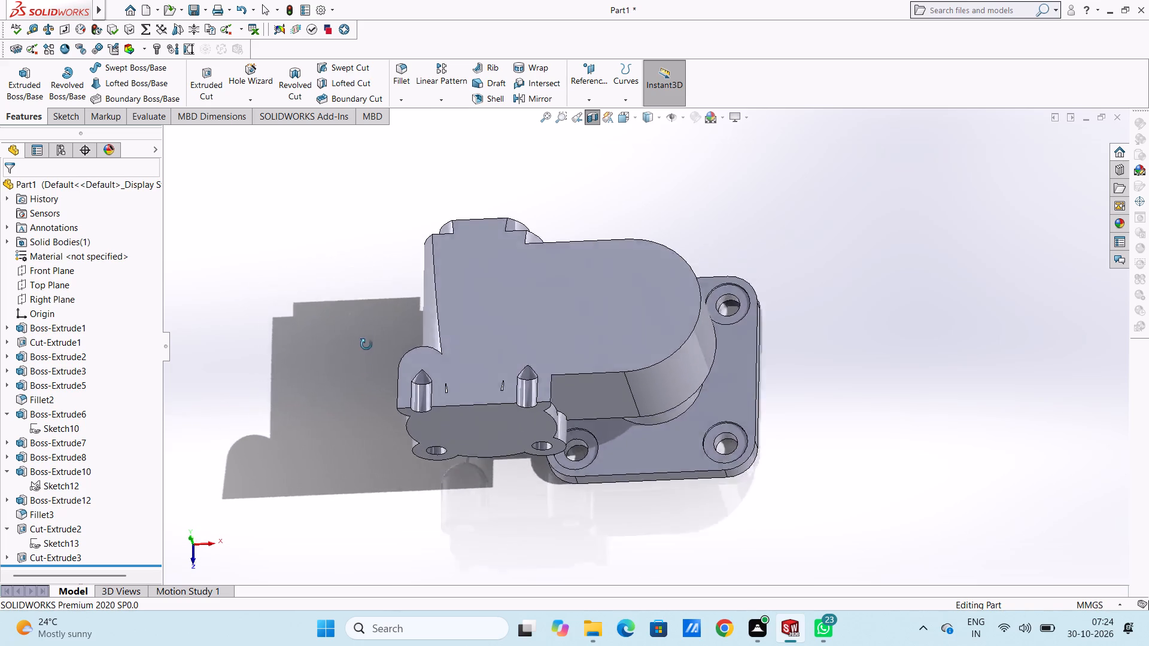
middle_click_drag(366, 345, 415, 225)
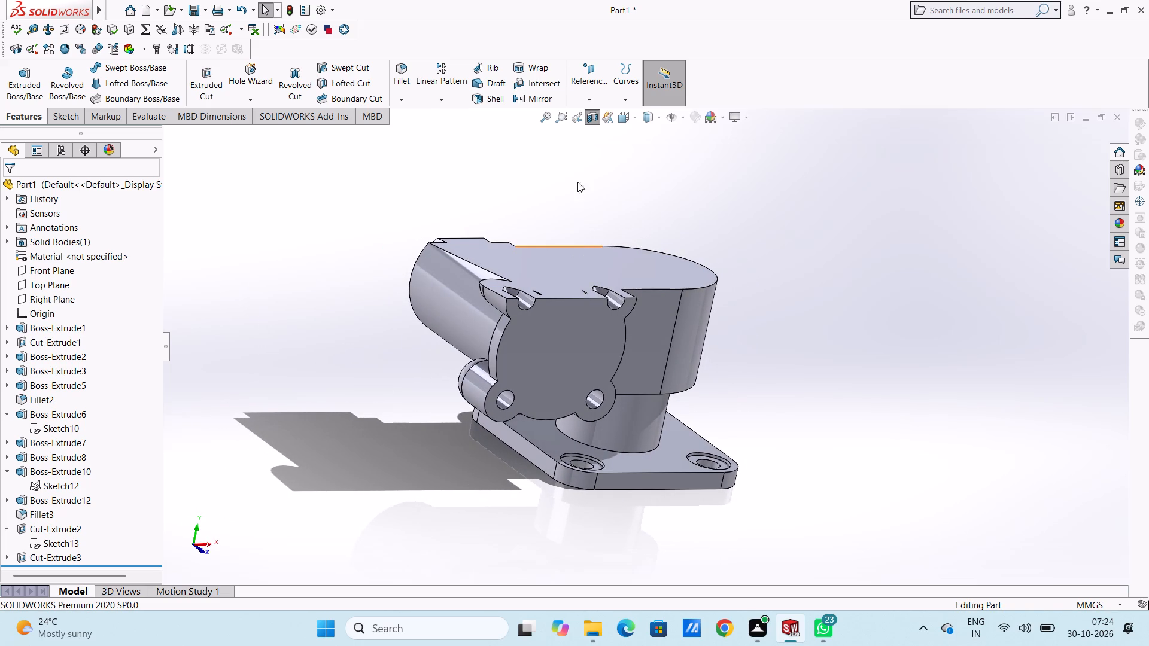
left_click(594, 120)
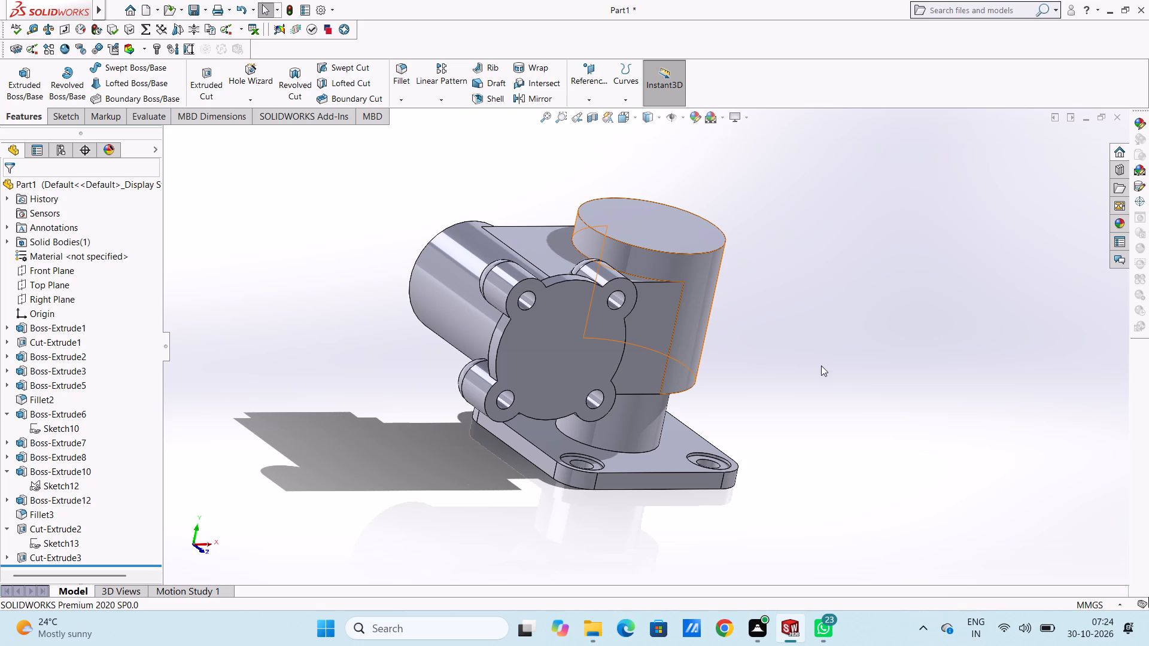
Start a sketch on the flange's front face and draw a centred circle of about 15 mm radius.
key("ctrl+1")
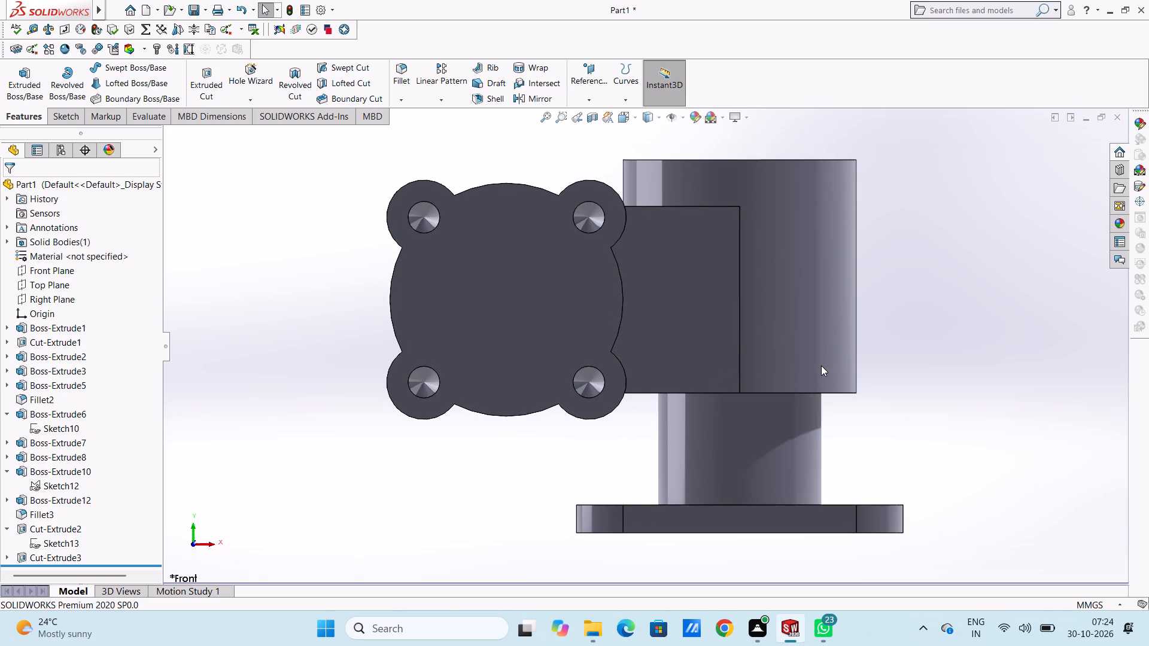
left_click(517, 324)
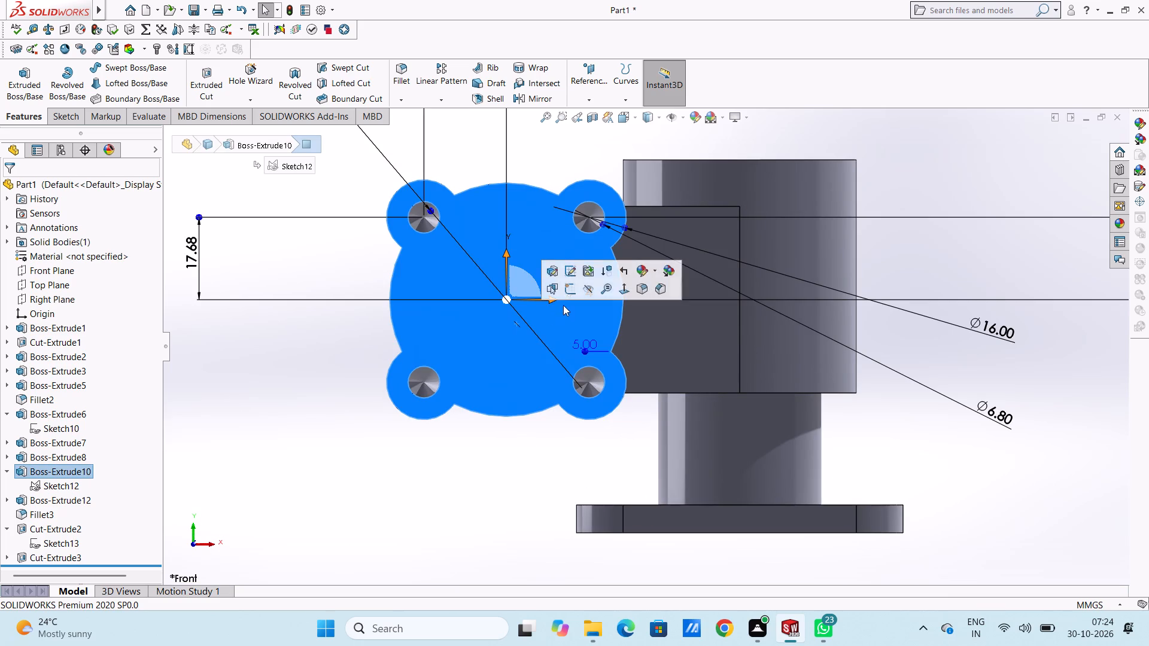
left_click(565, 288)
left_click(317, 344)
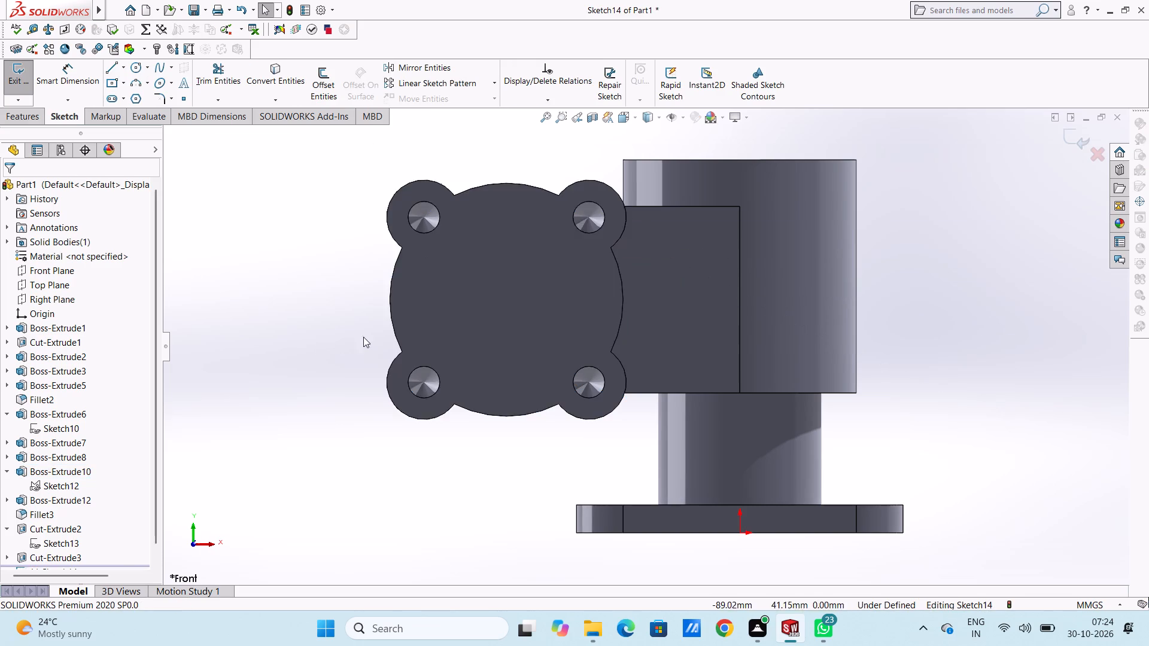
scroll(464, 318, "up", 3)
scroll(615, 328, "down", 1)
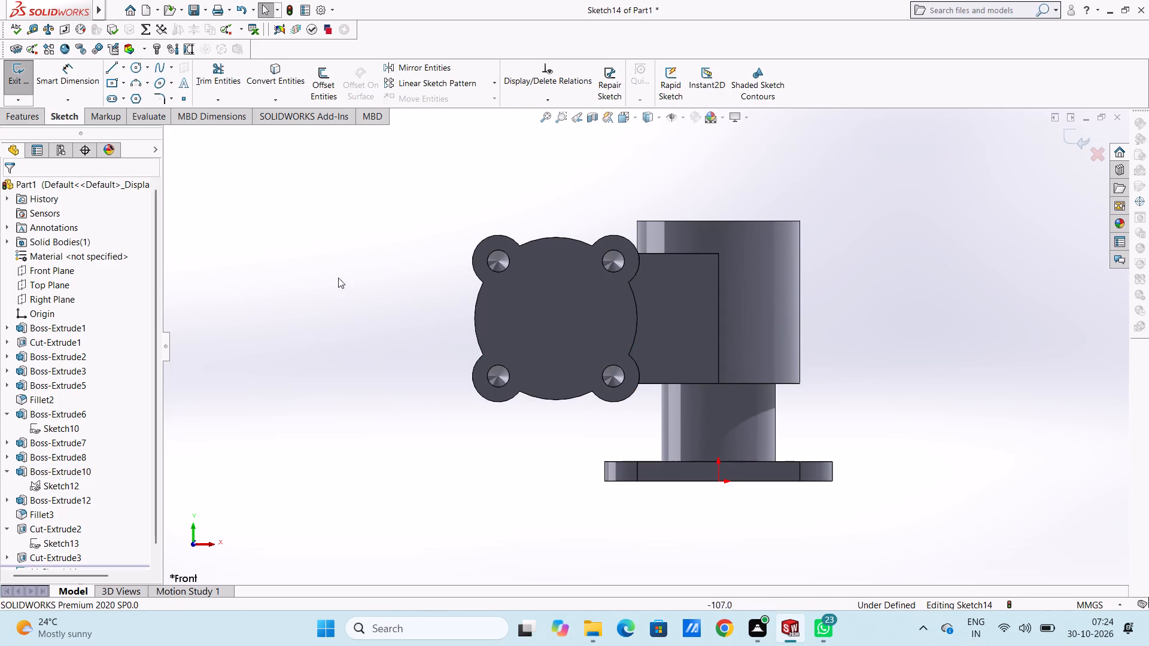
left_click(138, 68)
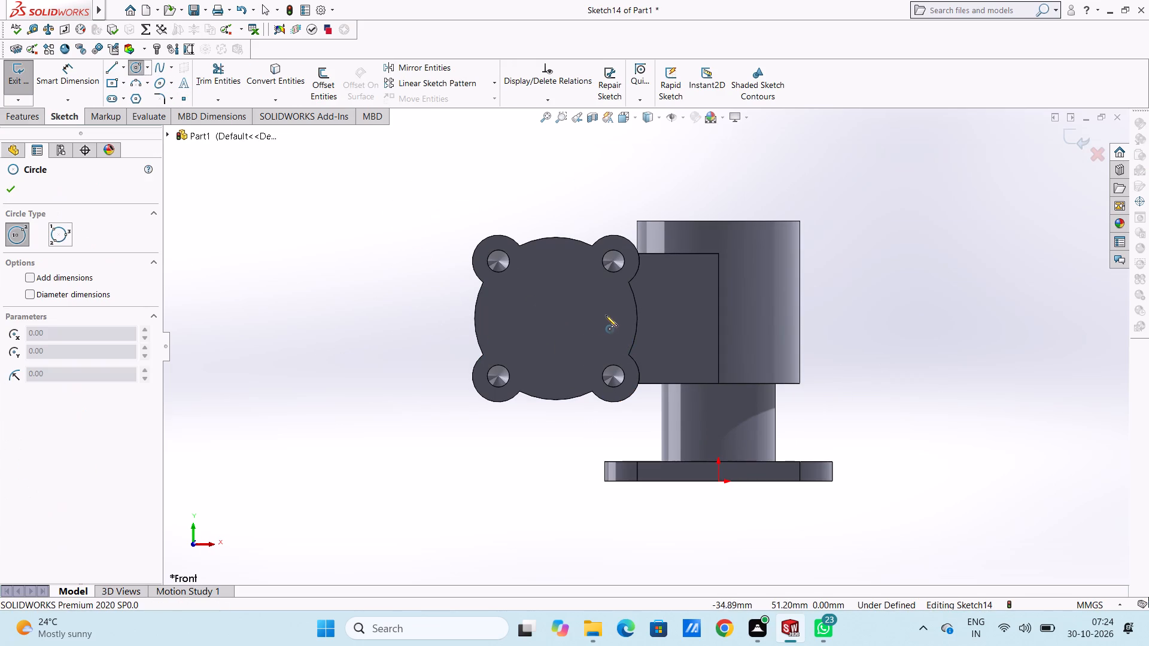
left_click(557, 318)
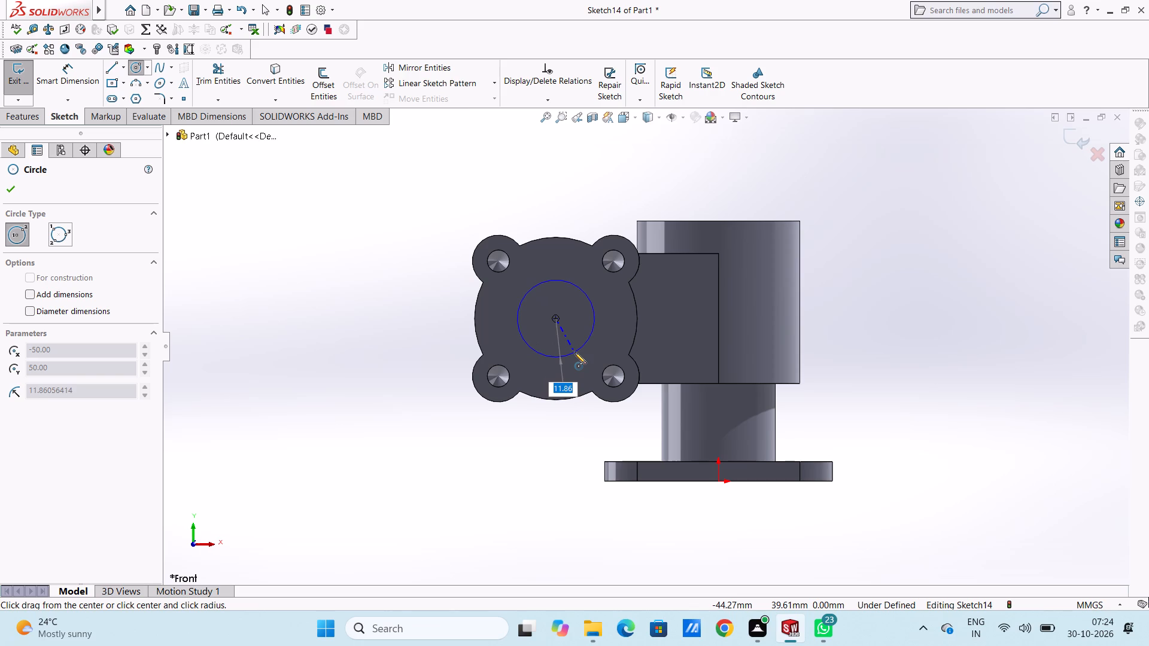
left_click(579, 361)
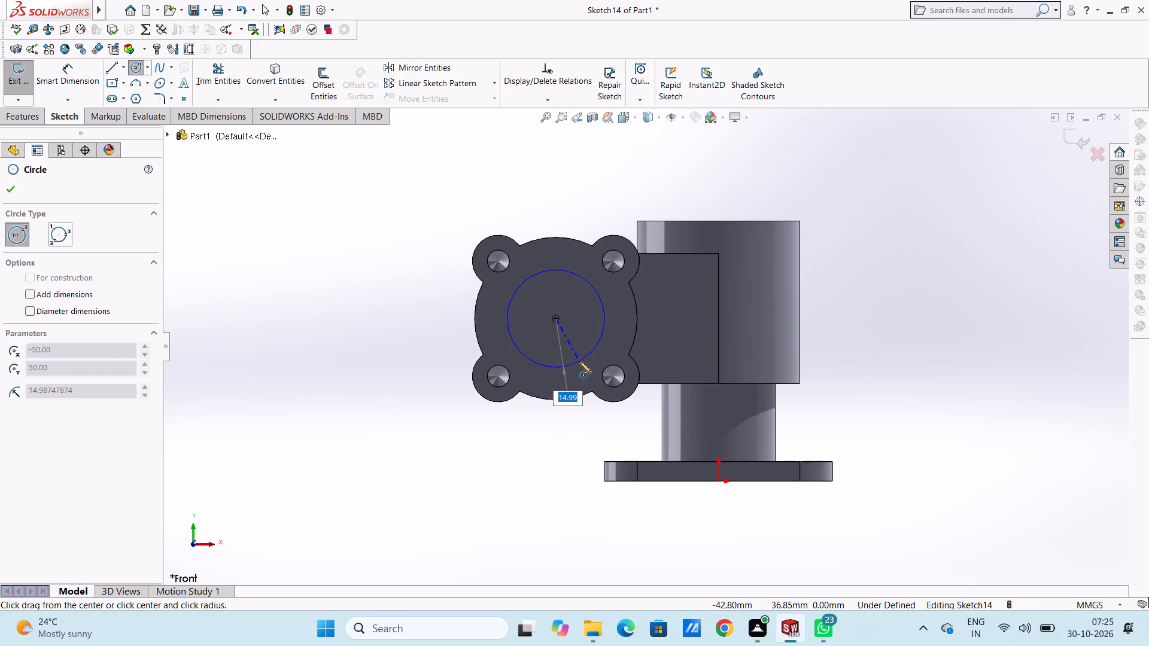
left_click(9, 185)
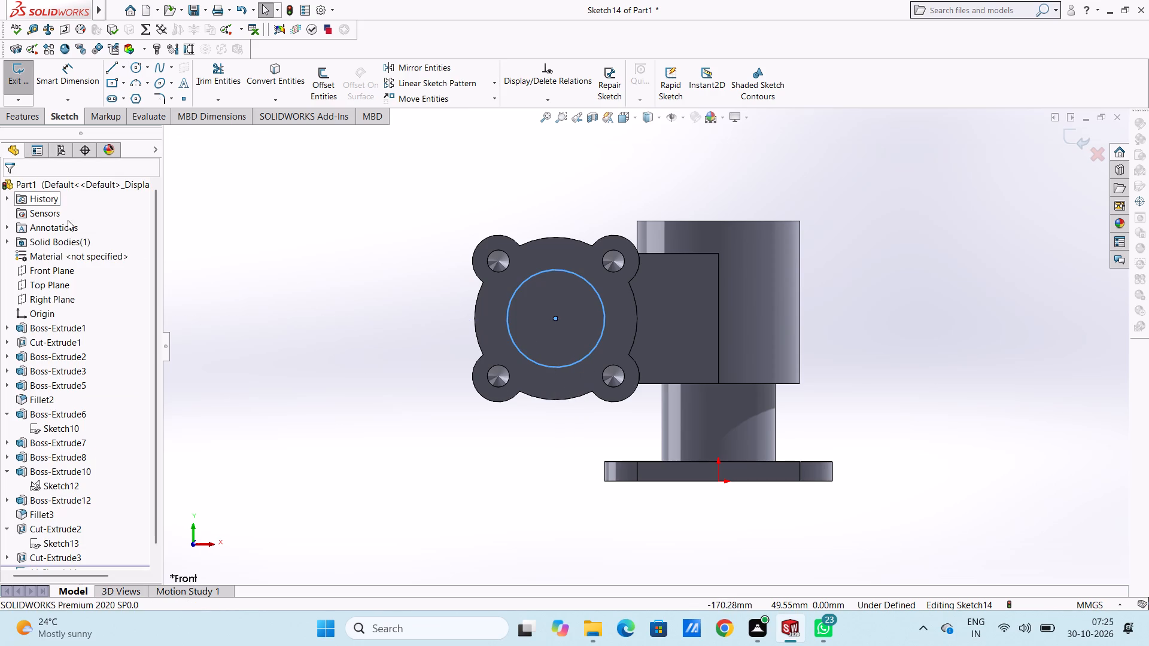
left_click(245, 270)
Dimension the circle on the flange face with a diameter of 28 mm.
left_click(74, 68)
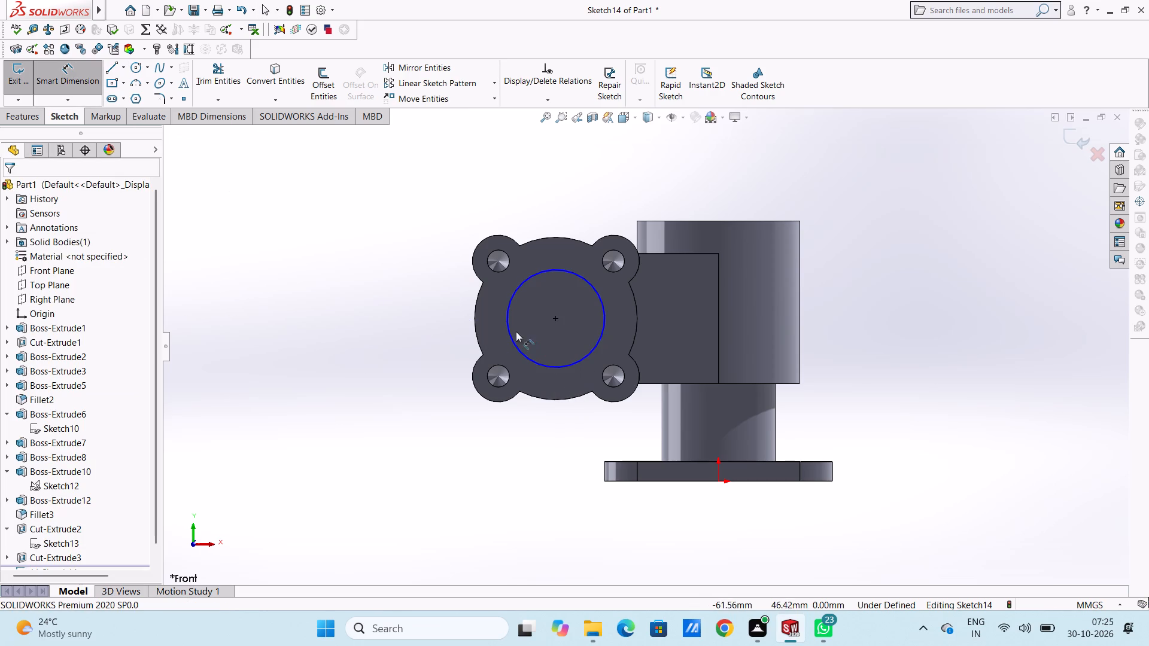
left_click(510, 334)
left_click(292, 433)
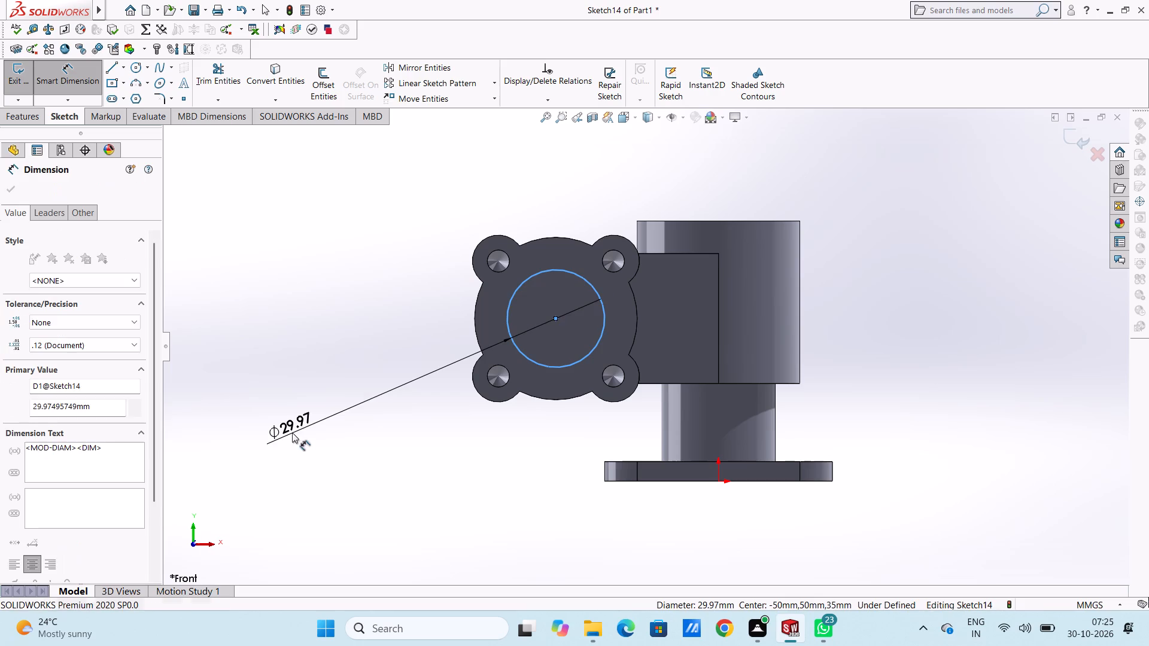
type("28")
key("Return")
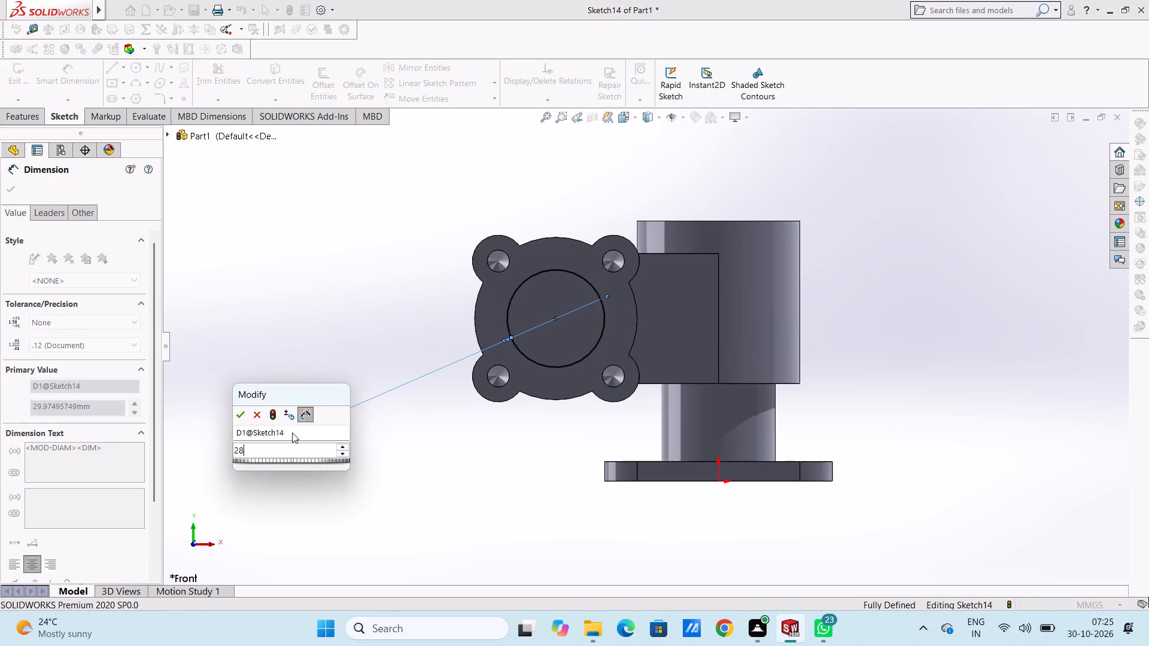
left_click(332, 328)
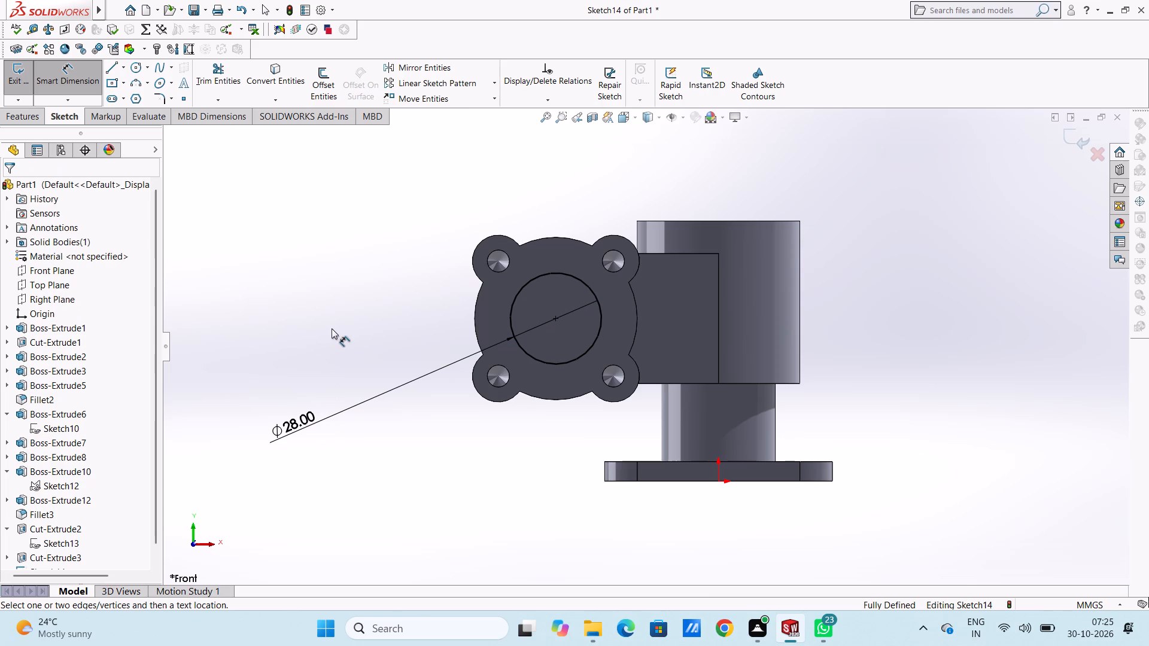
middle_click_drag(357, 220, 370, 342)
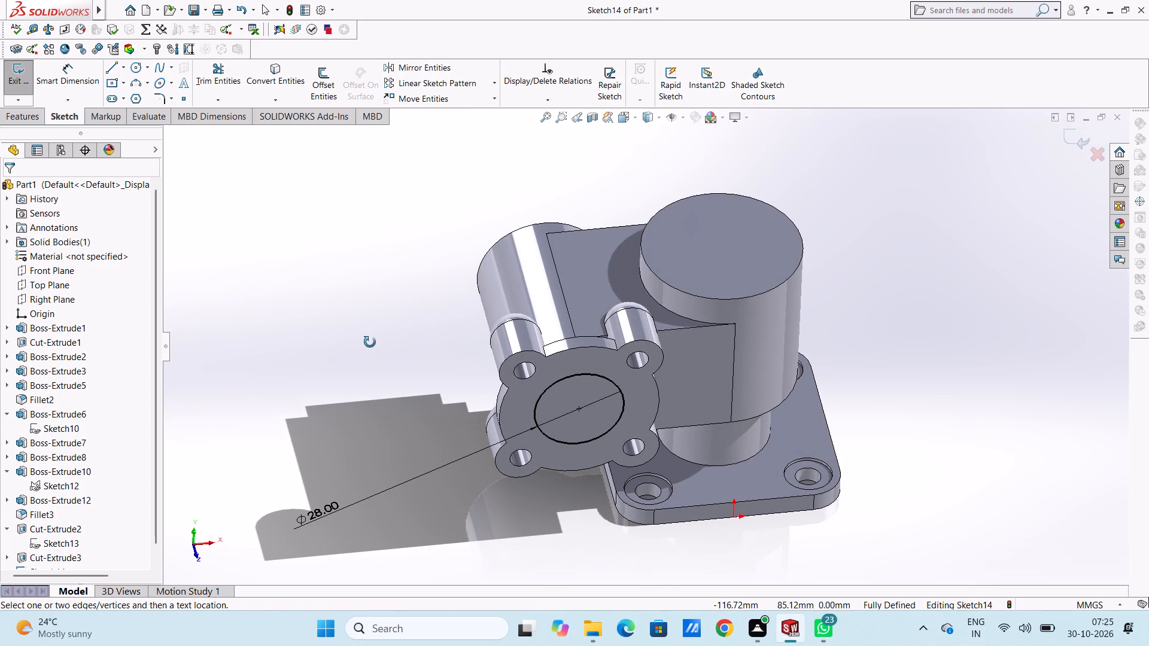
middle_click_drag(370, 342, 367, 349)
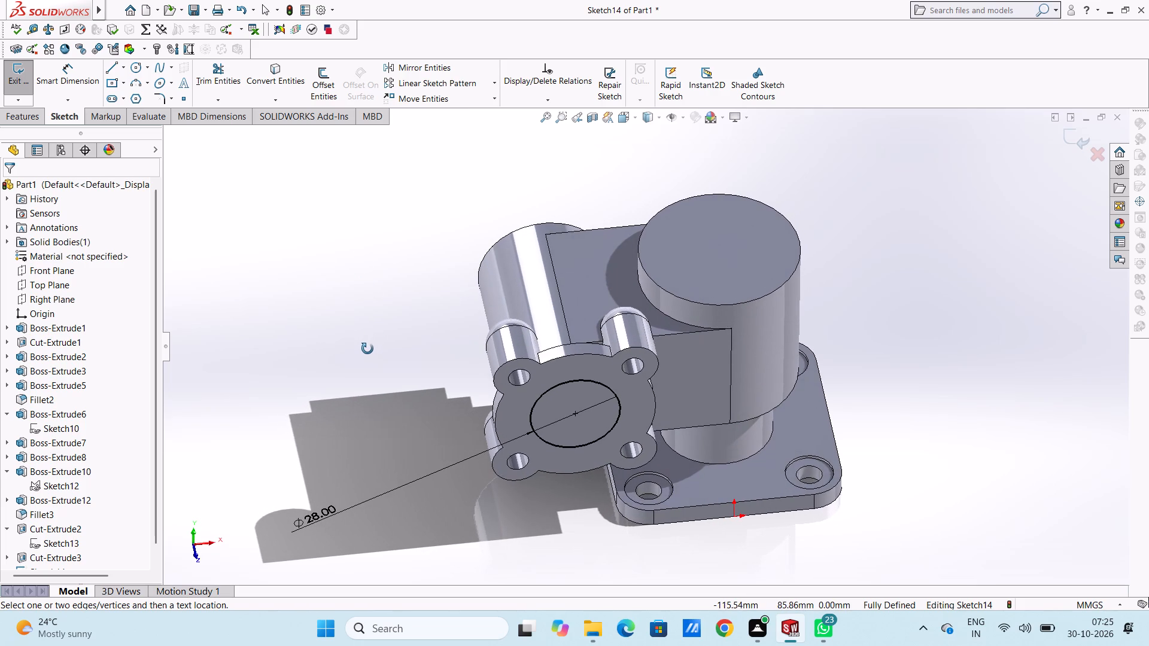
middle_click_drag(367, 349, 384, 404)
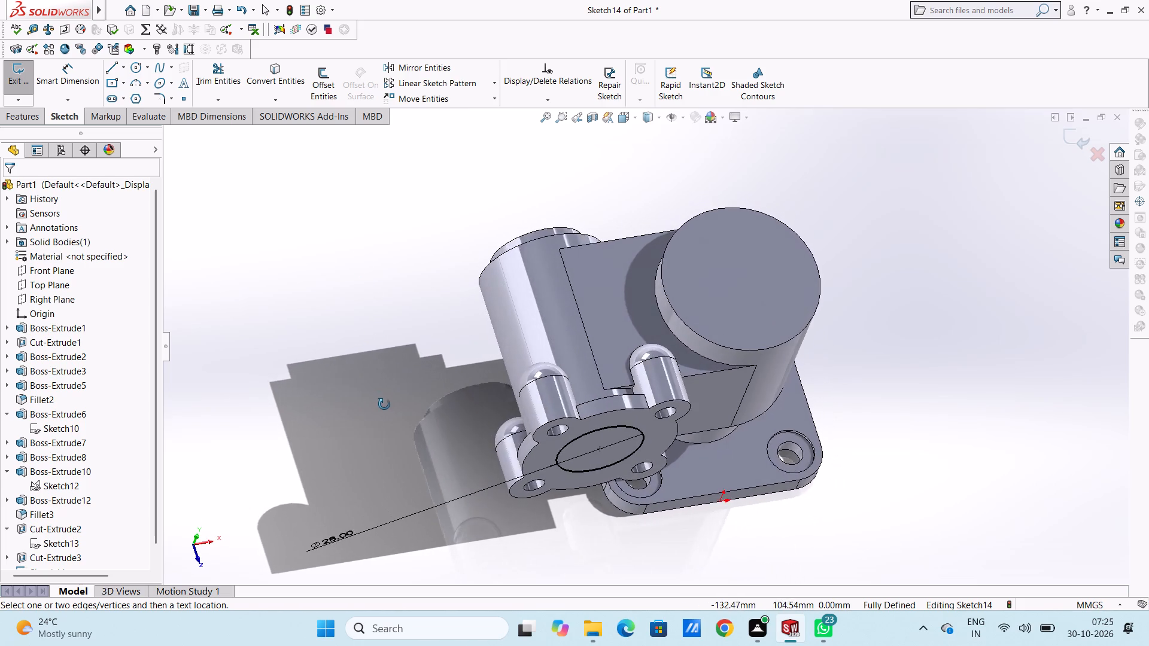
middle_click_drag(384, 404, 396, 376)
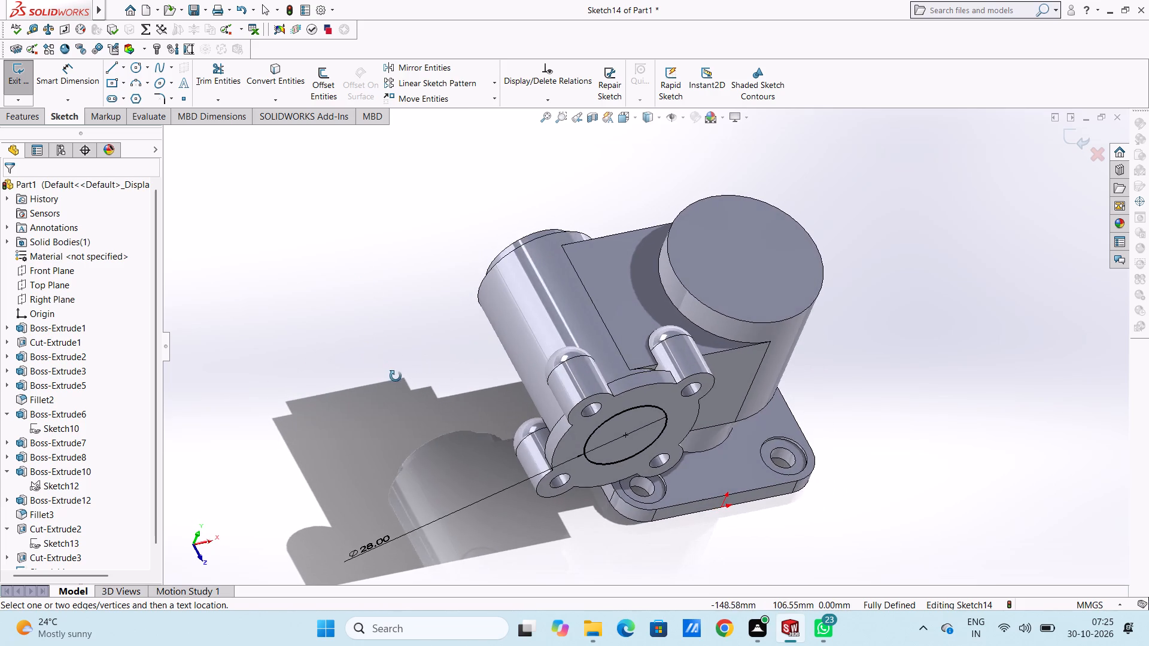
Set up a blind extruded cut from the circle on the flange face, with a depth of 70-15 mm (55 mm).
middle_click_drag(396, 376, 395, 387)
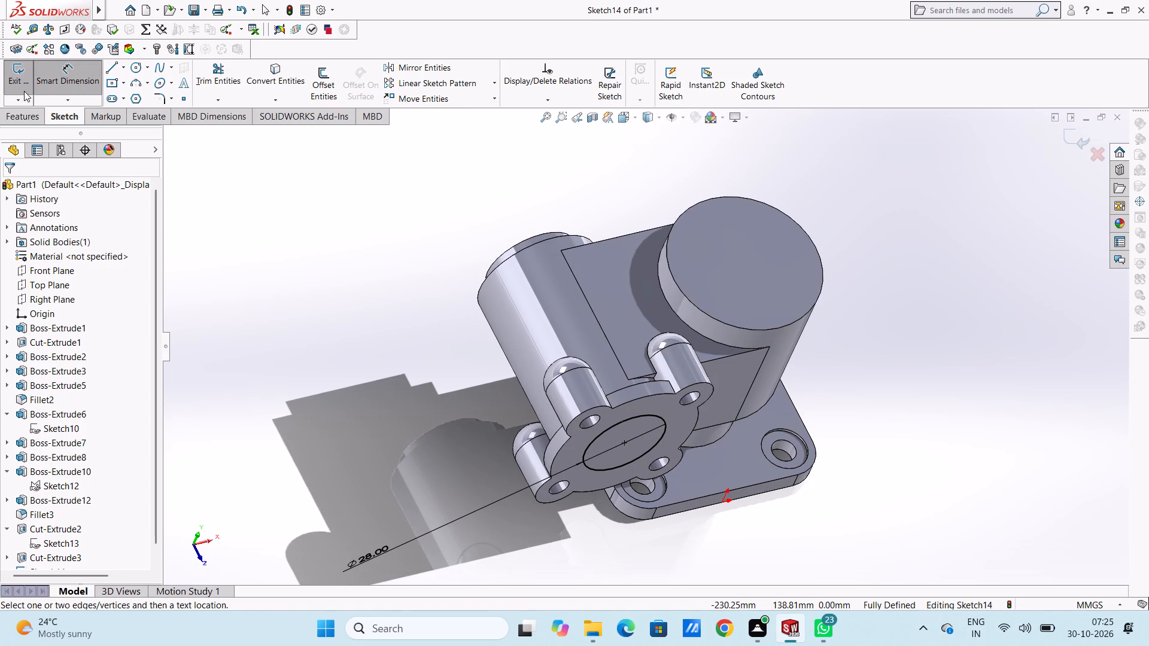
left_click(73, 78)
left_click(27, 117)
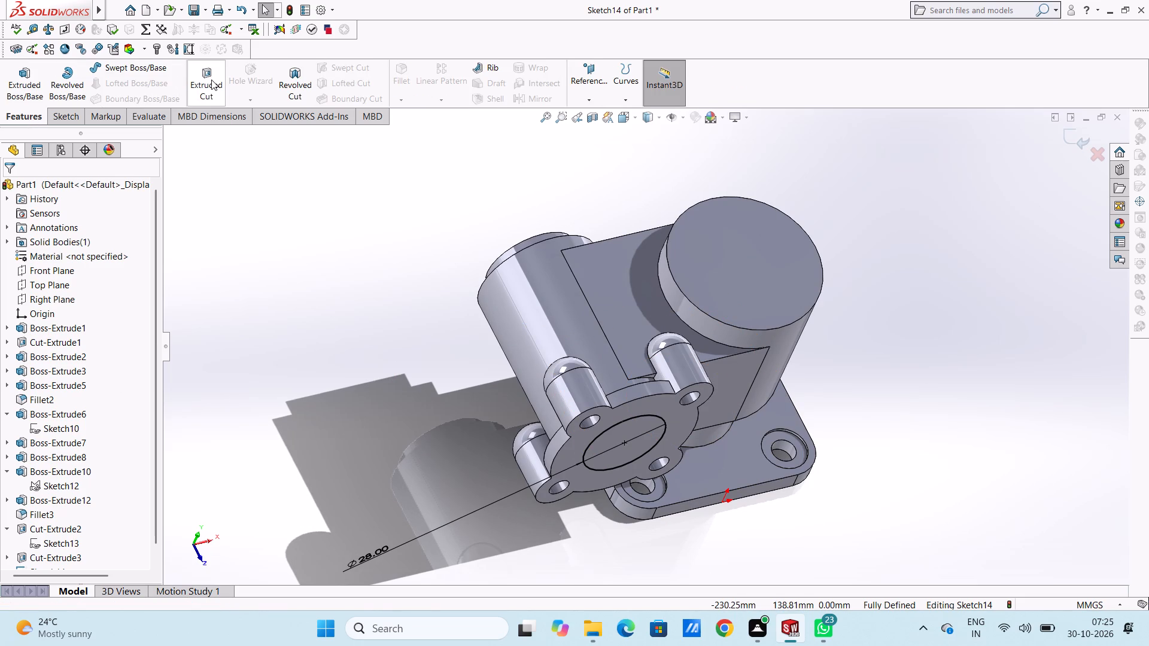
left_click_drag(208, 80, 206, 86)
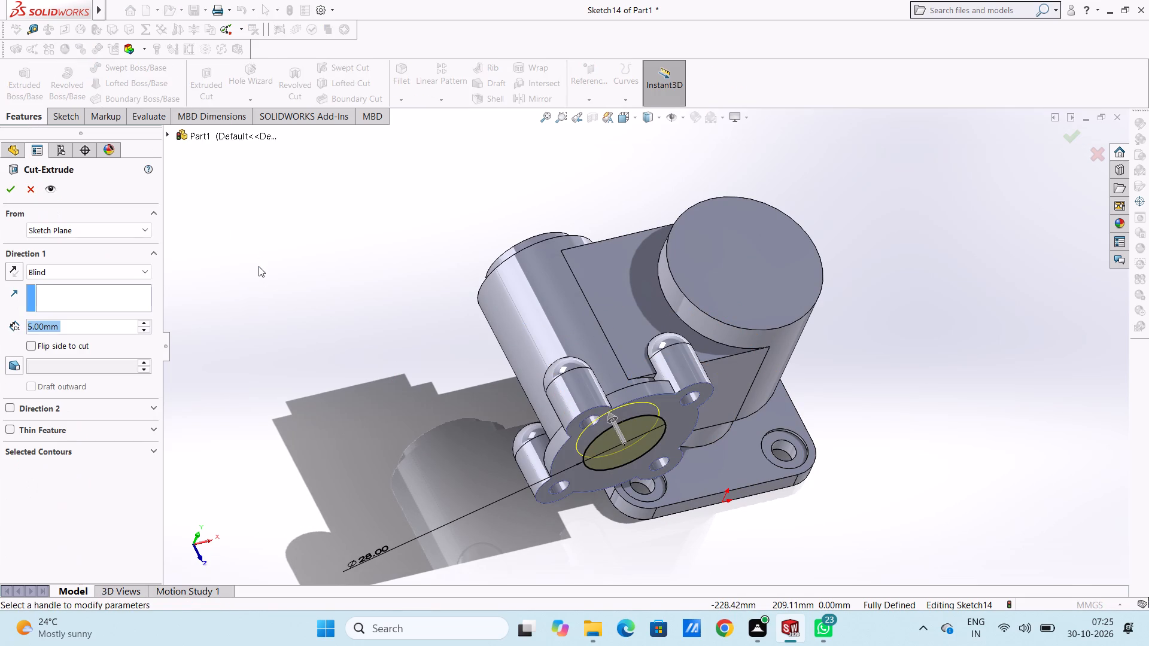
type("7.")
key("BackSpace")
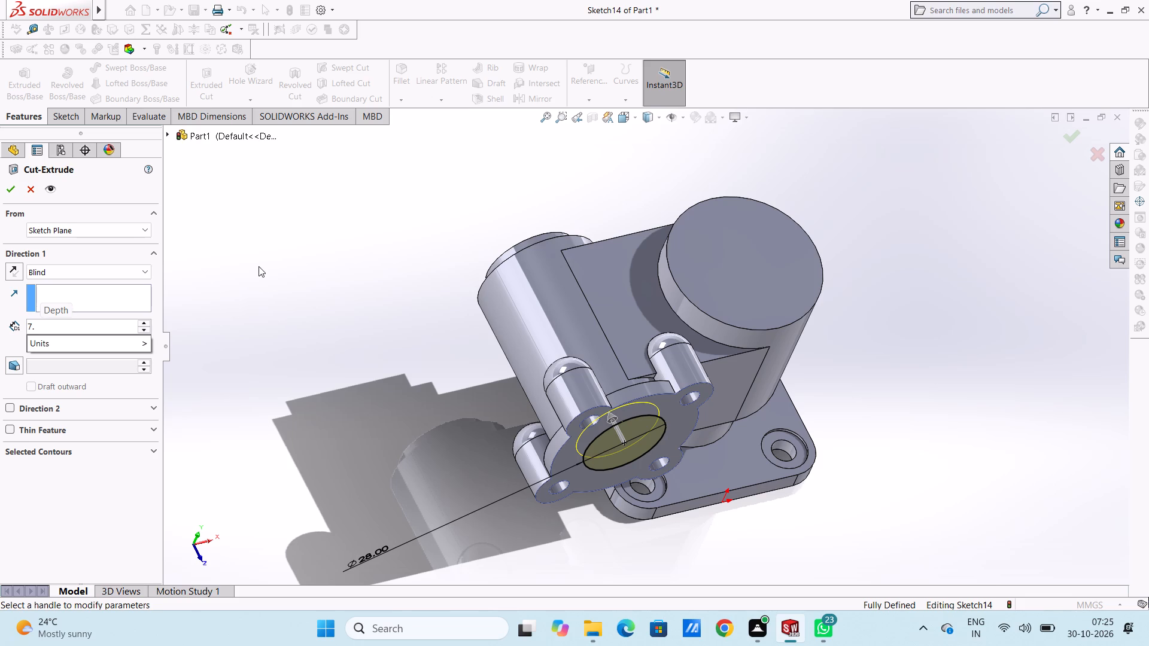
type("0-")
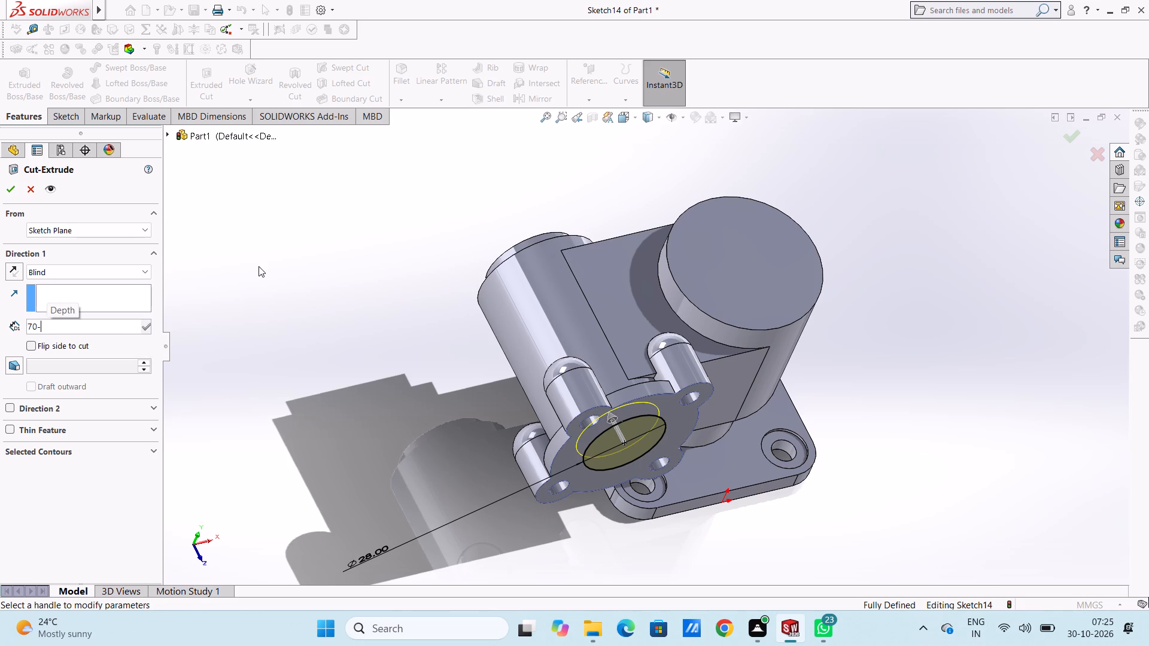
type("15")
key("Return")
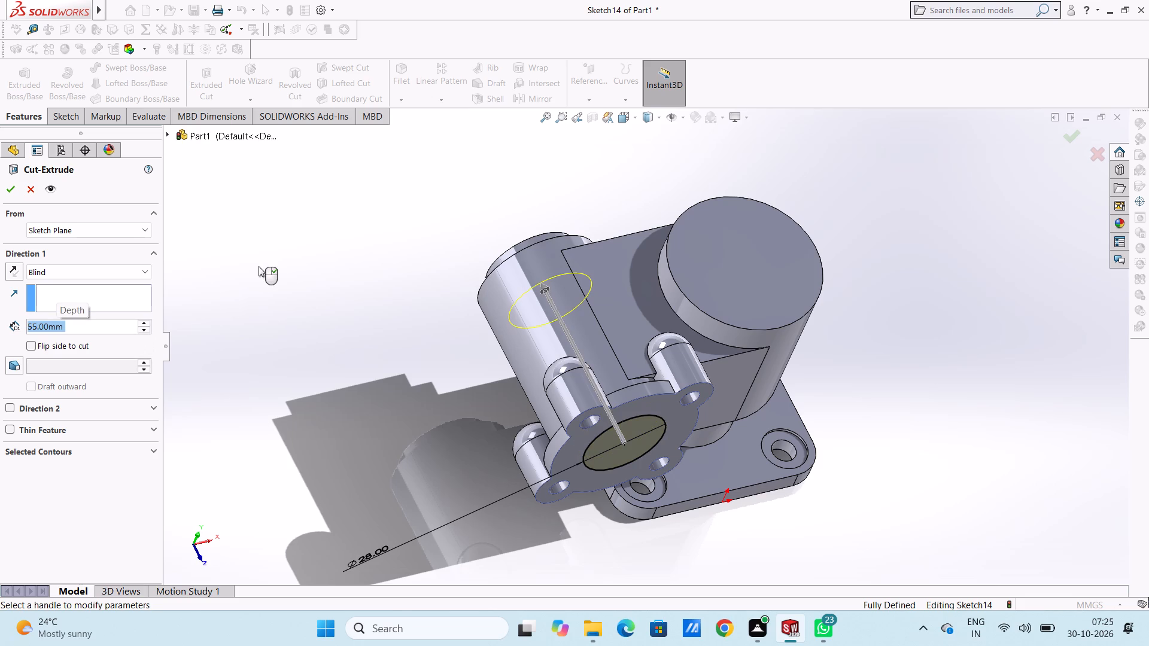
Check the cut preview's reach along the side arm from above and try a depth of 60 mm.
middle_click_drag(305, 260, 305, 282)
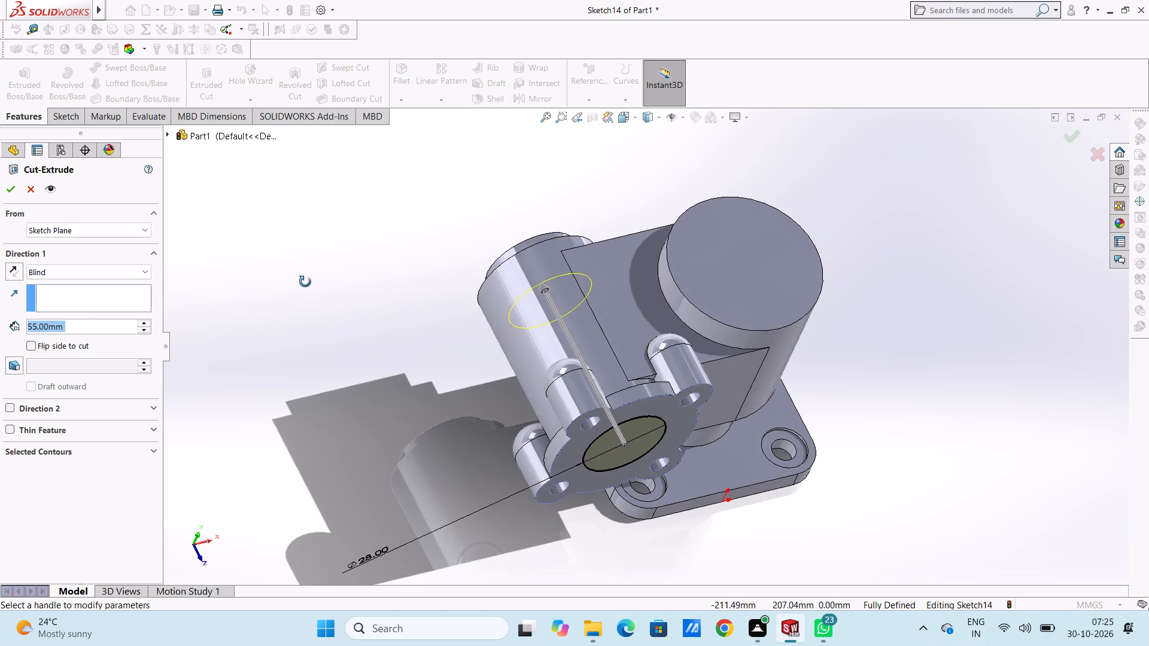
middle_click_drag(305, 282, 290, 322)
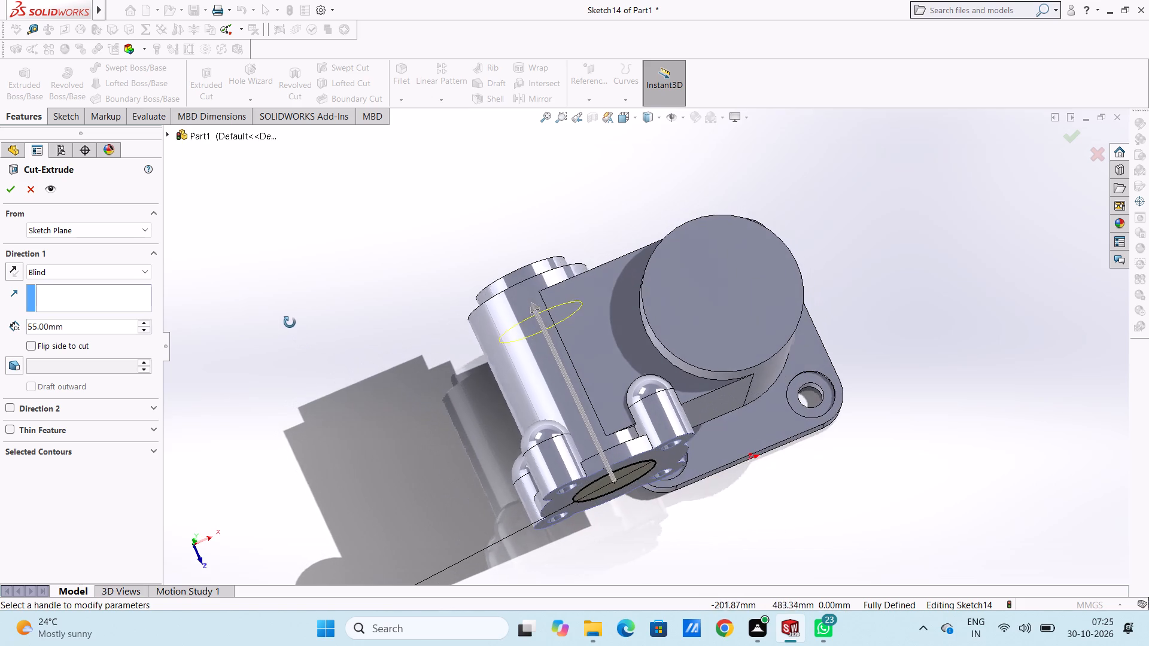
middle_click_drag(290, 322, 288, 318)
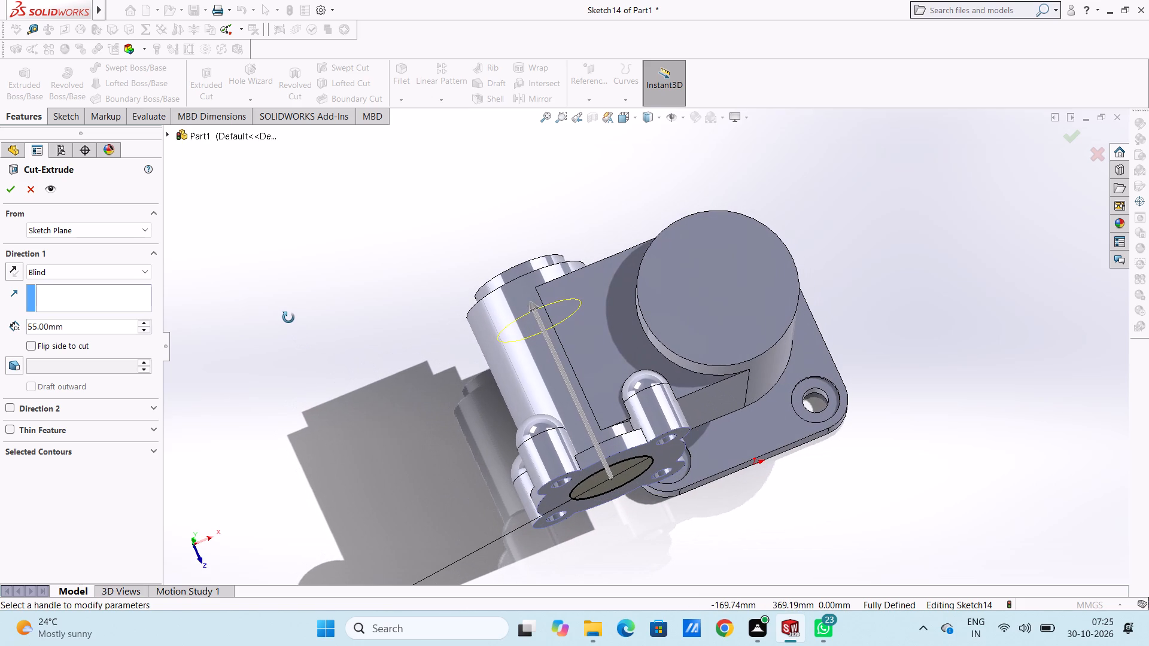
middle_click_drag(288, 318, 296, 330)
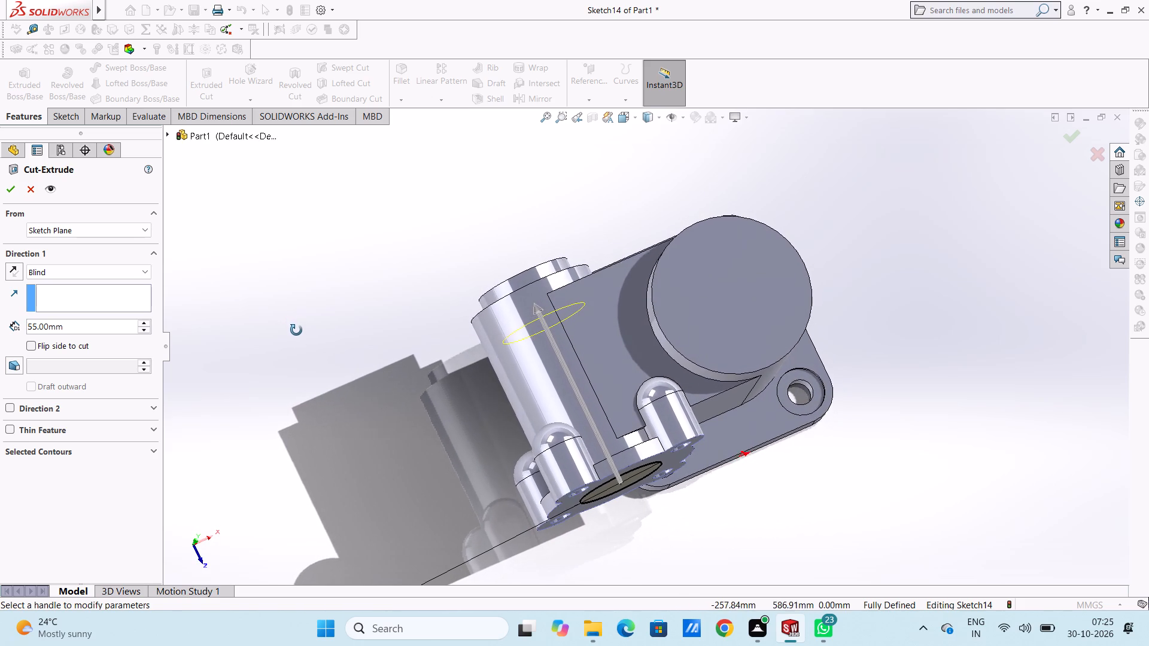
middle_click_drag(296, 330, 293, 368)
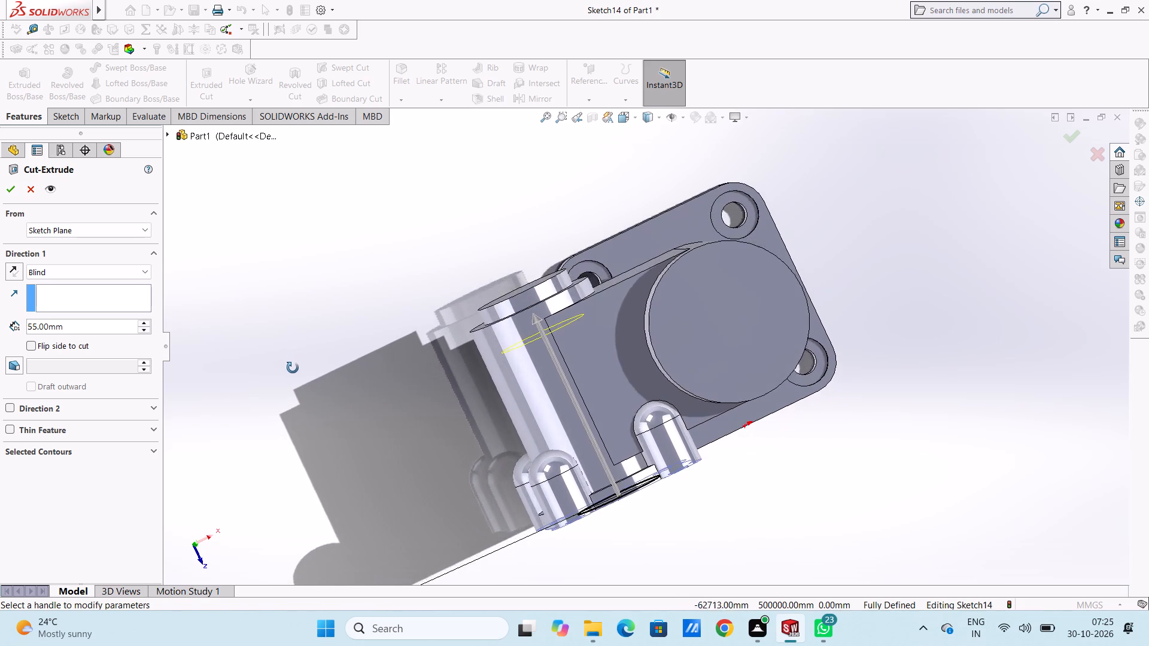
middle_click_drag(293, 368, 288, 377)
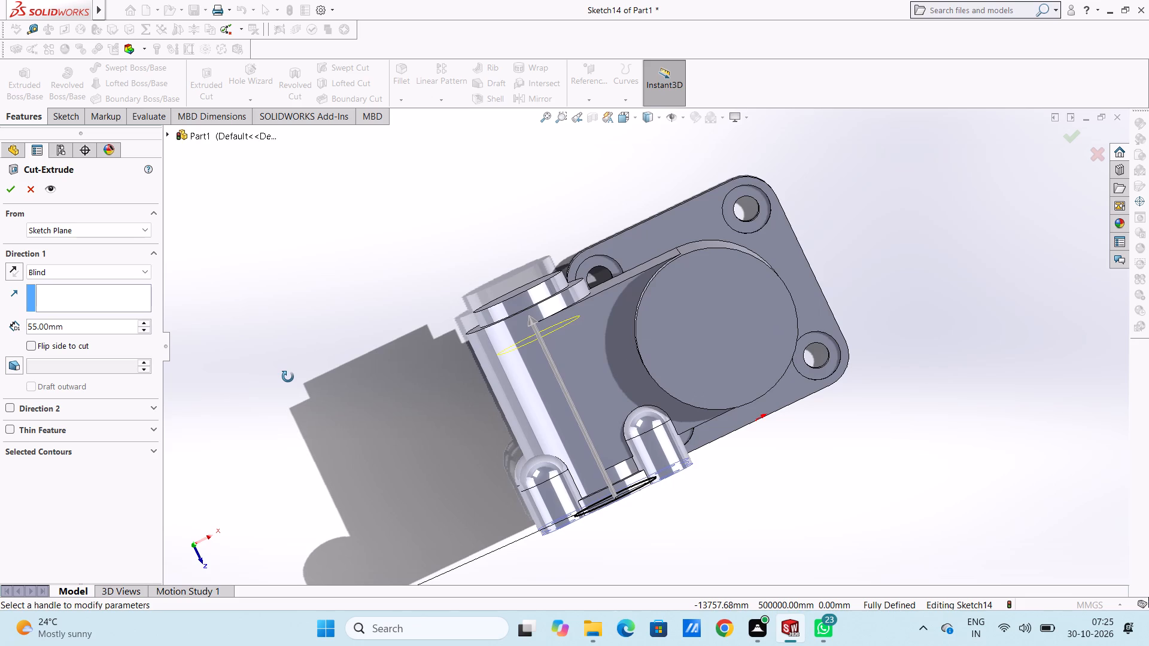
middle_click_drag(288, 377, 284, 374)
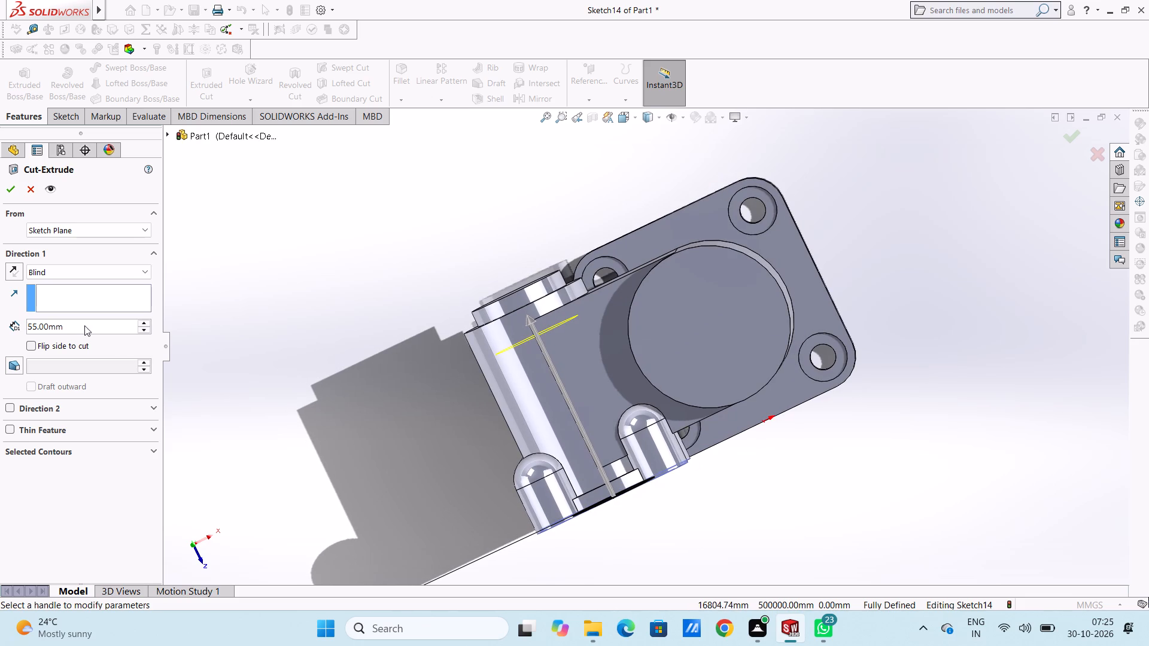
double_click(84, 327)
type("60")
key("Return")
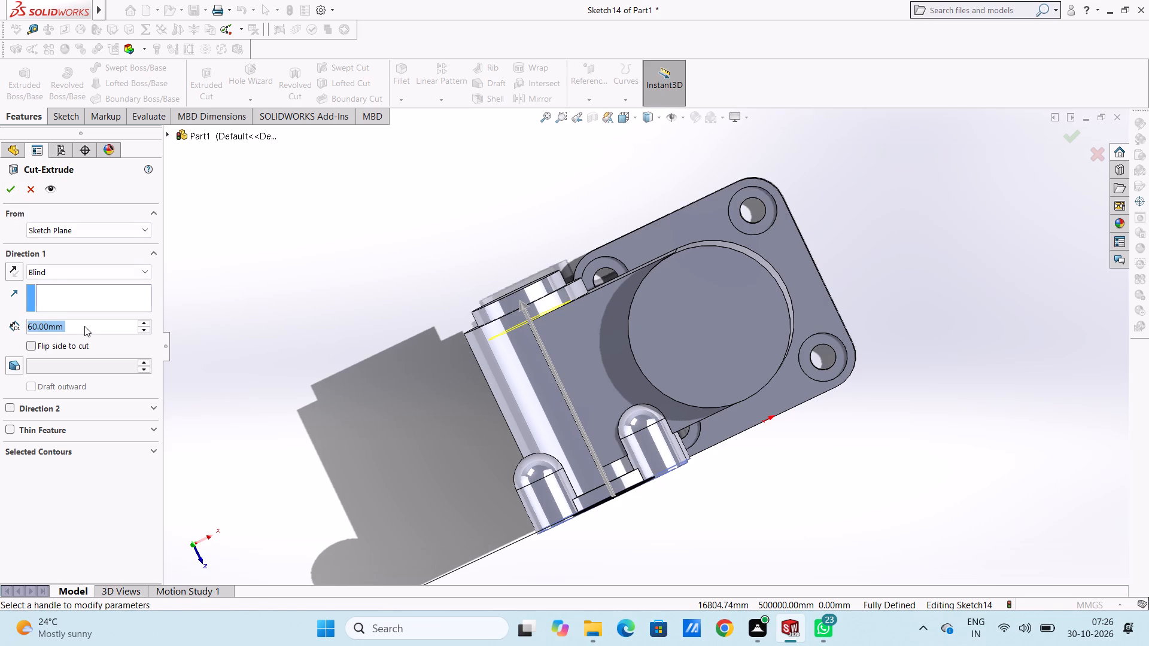
Set the cut depth to 55 mm and complete the central bore through the flange.
type("55")
key("Return")
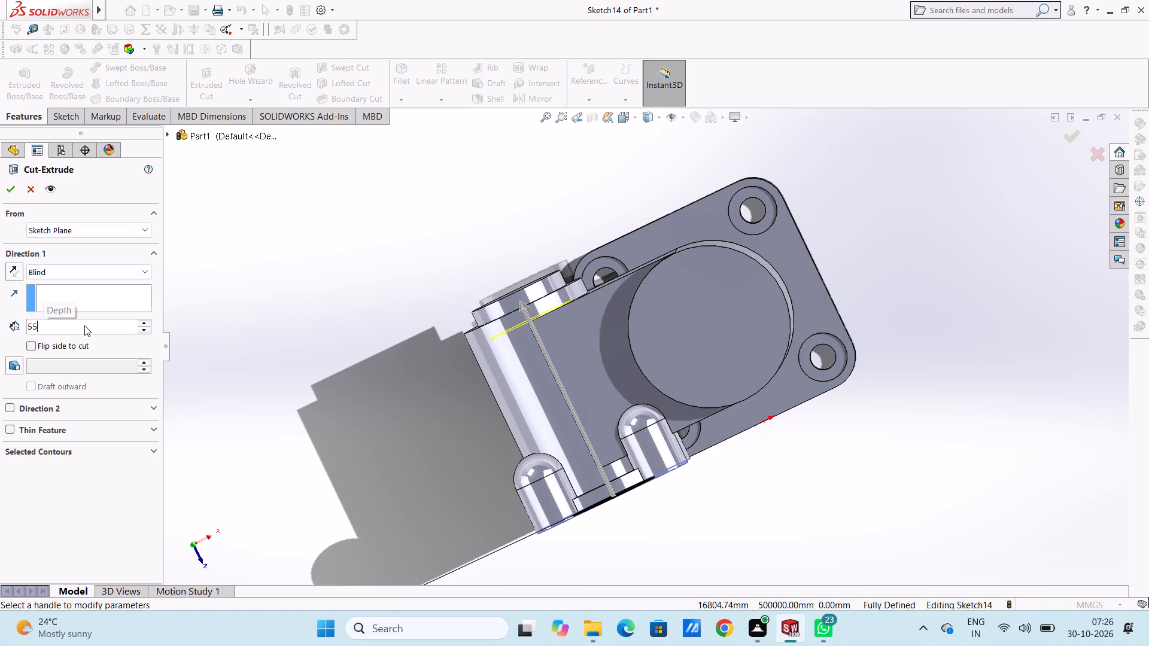
left_click(11, 191)
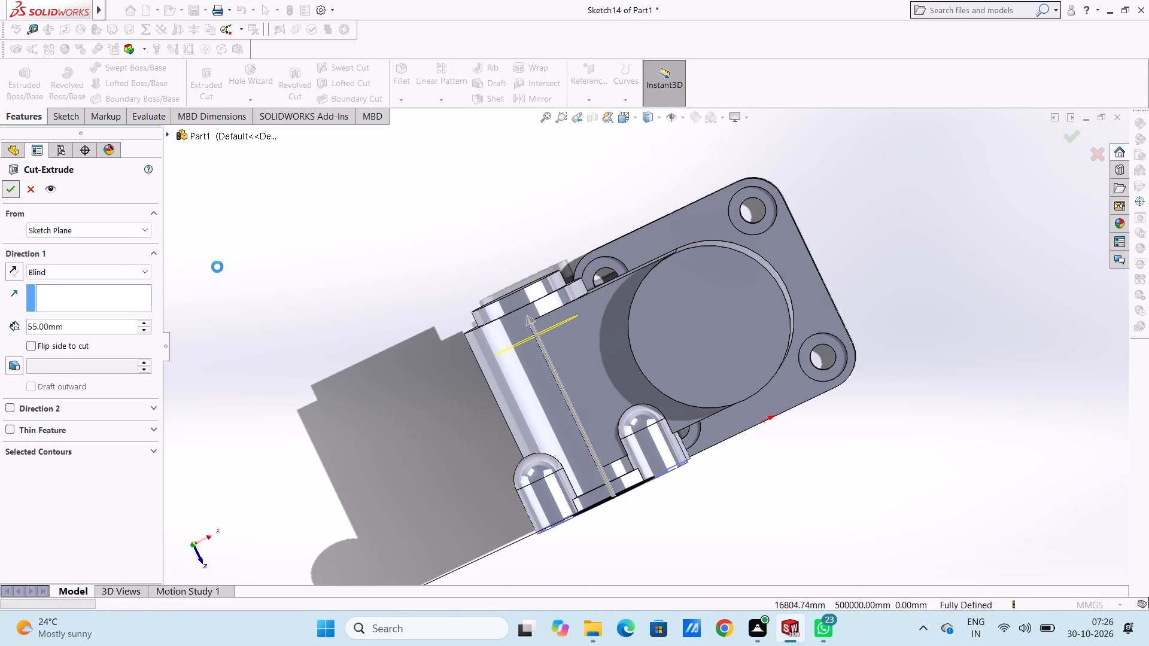
left_click(261, 284)
Examine the new central bore and the flange from several sides.
middle_click_drag(266, 428, 251, 310)
middle_click_drag(285, 442, 253, 284)
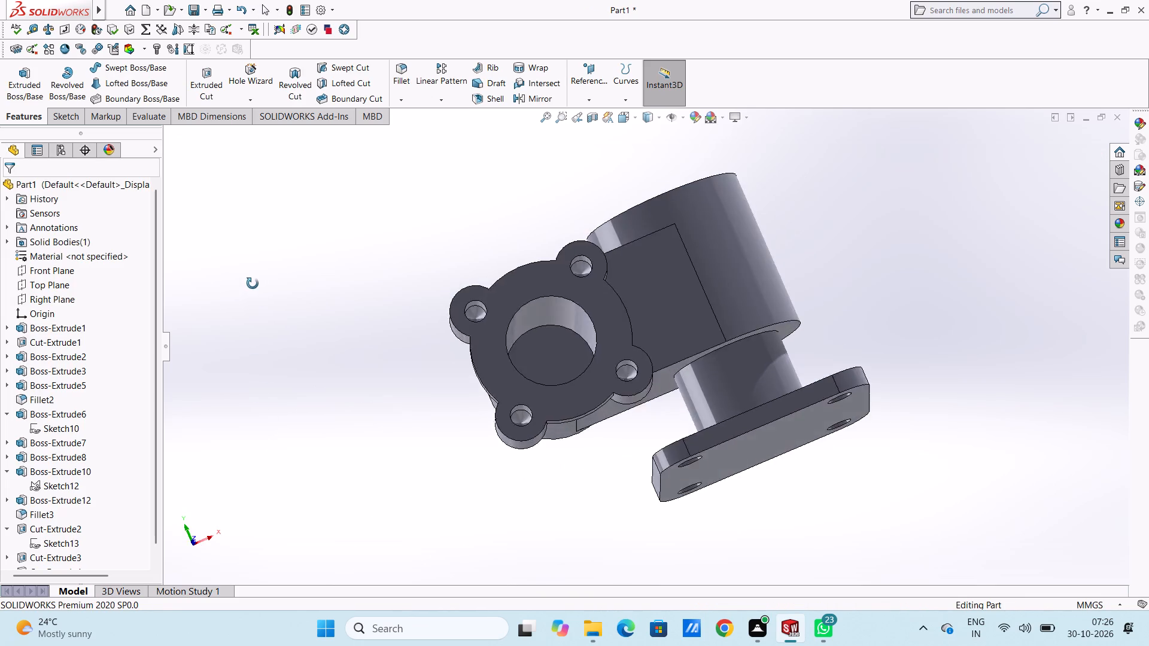
middle_click_drag(253, 284, 291, 365)
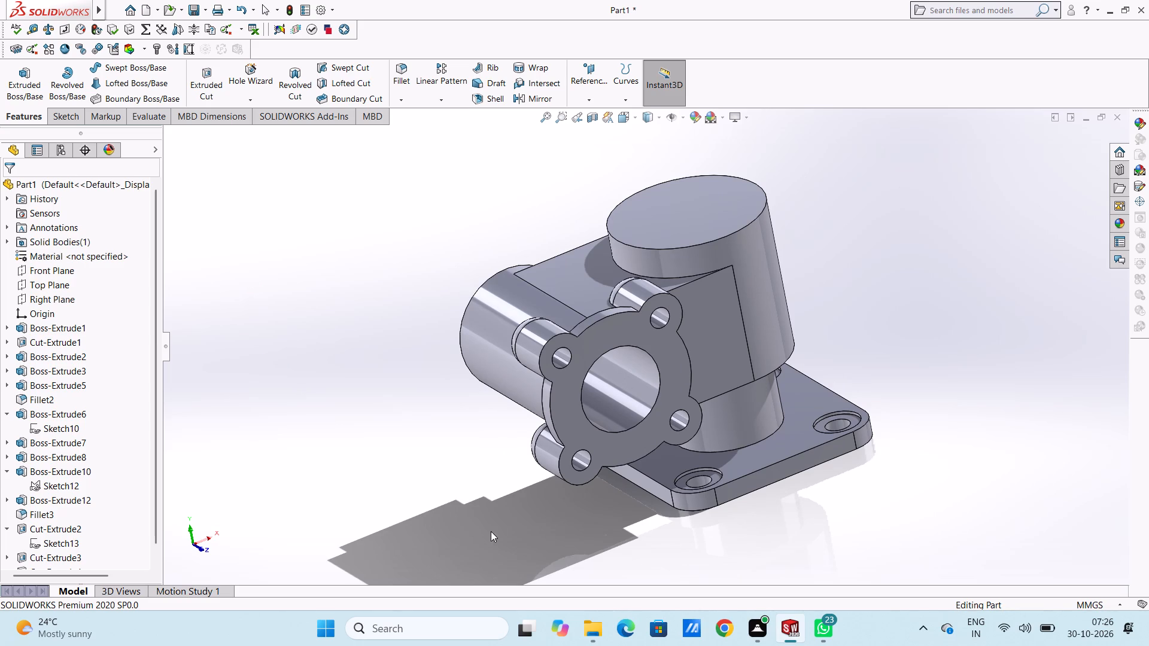
middle_click_drag(474, 446, 437, 452)
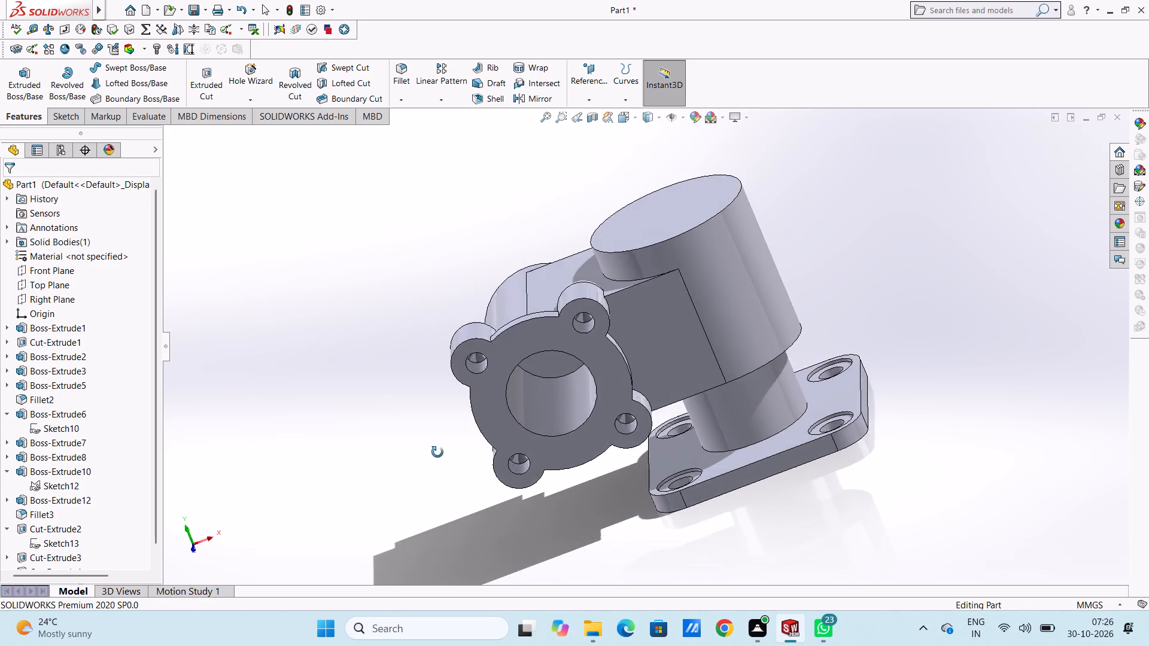
middle_click_drag(437, 452, 420, 455)
middle_click_drag(406, 431, 372, 458)
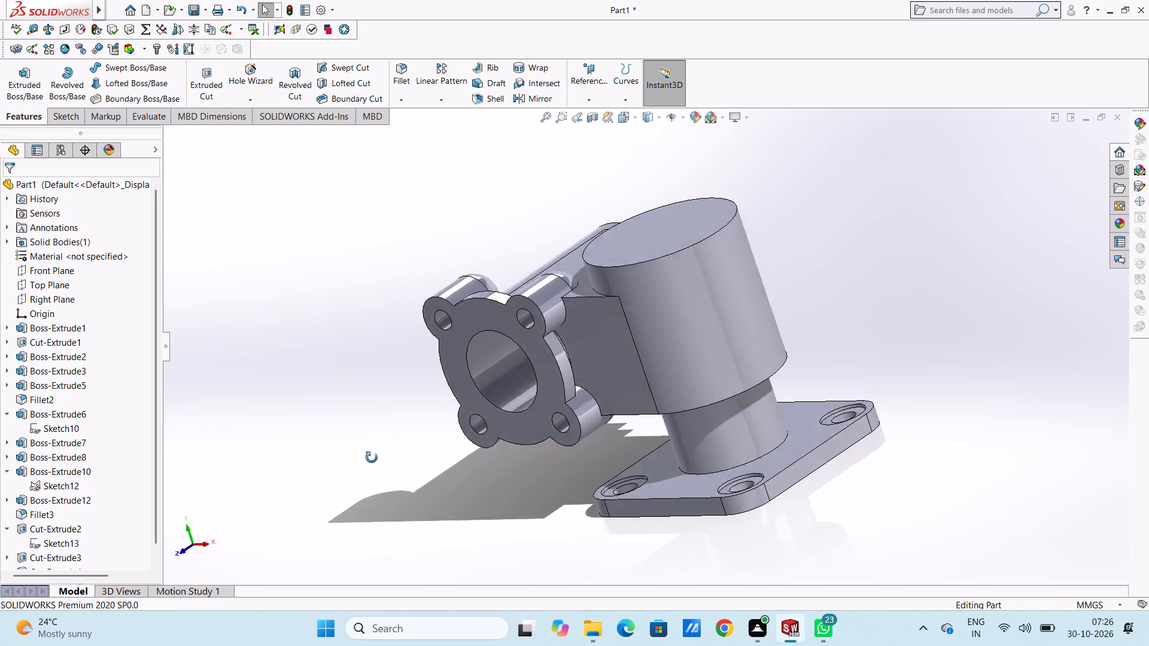
middle_click_drag(372, 458, 386, 441)
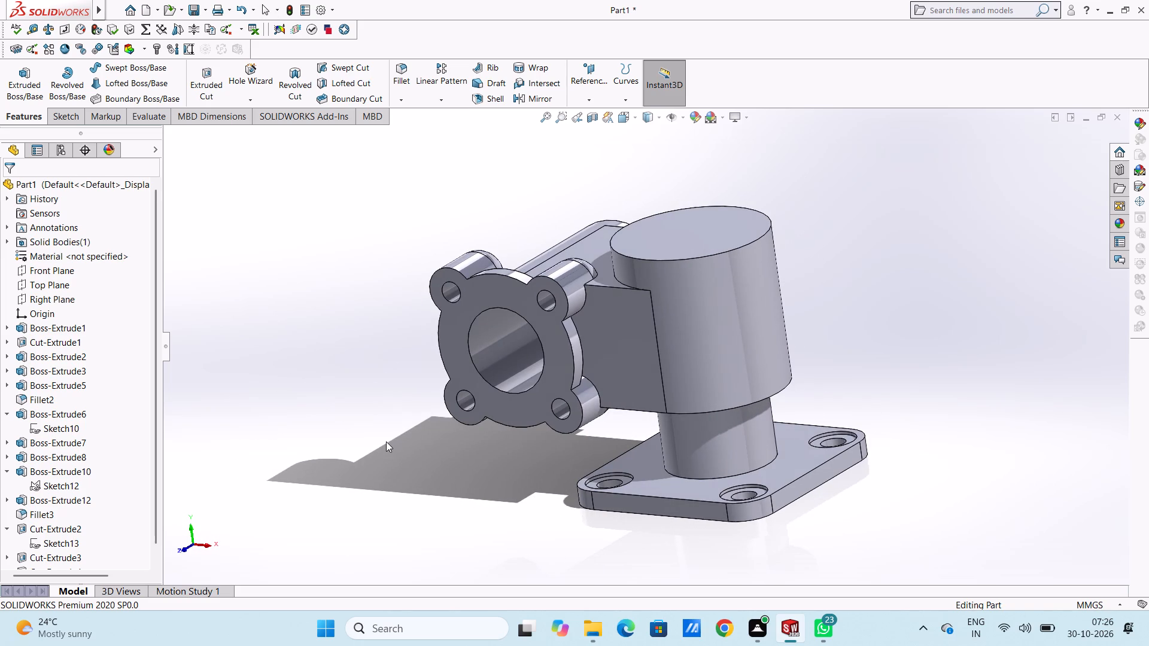
scroll(455, 284, "down", 5)
scroll(673, 471, "up", 4)
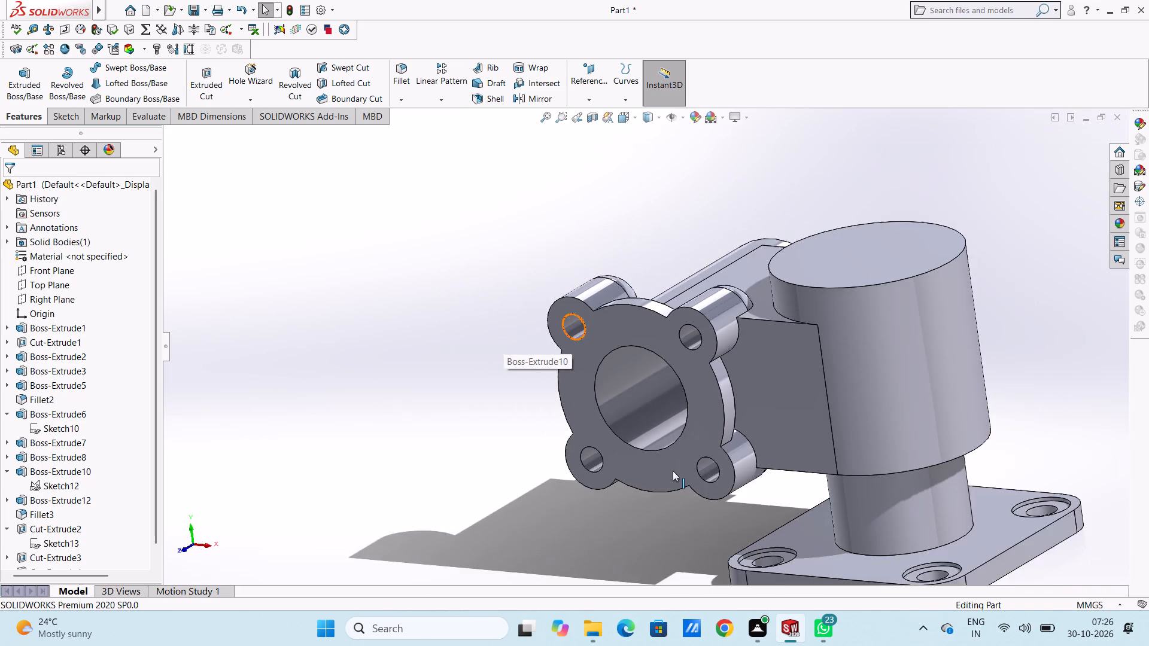
Chamfer the central bore's circular edge on the flange face by 2 mm at 45 degrees.
scroll(814, 468, "down", 3)
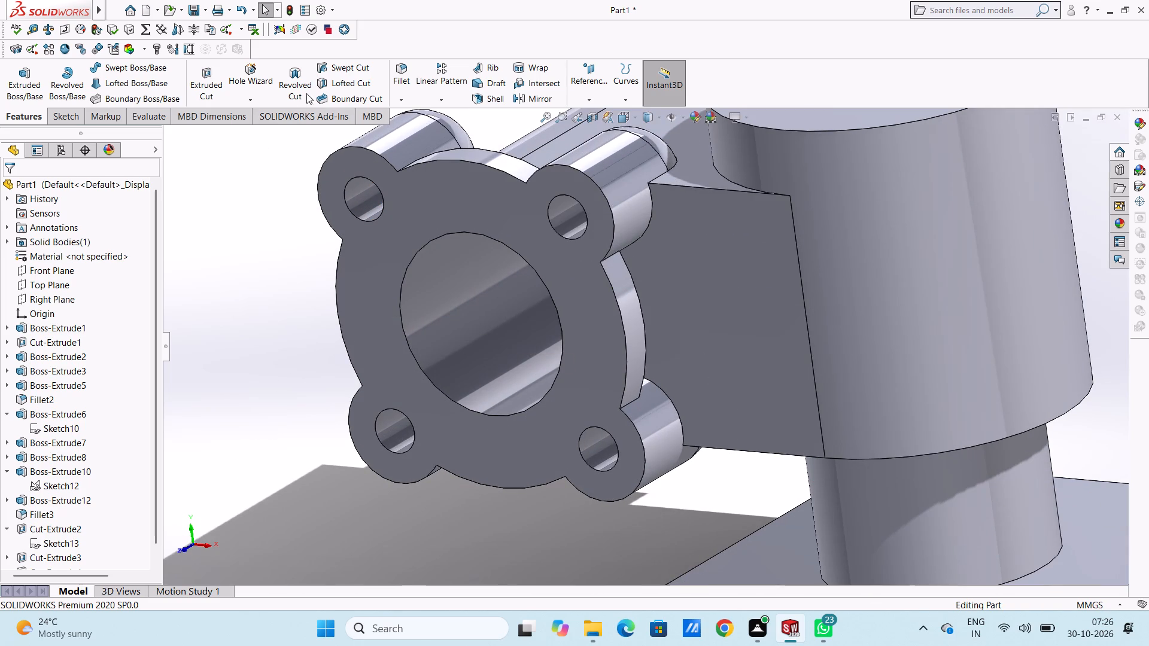
left_click(409, 102)
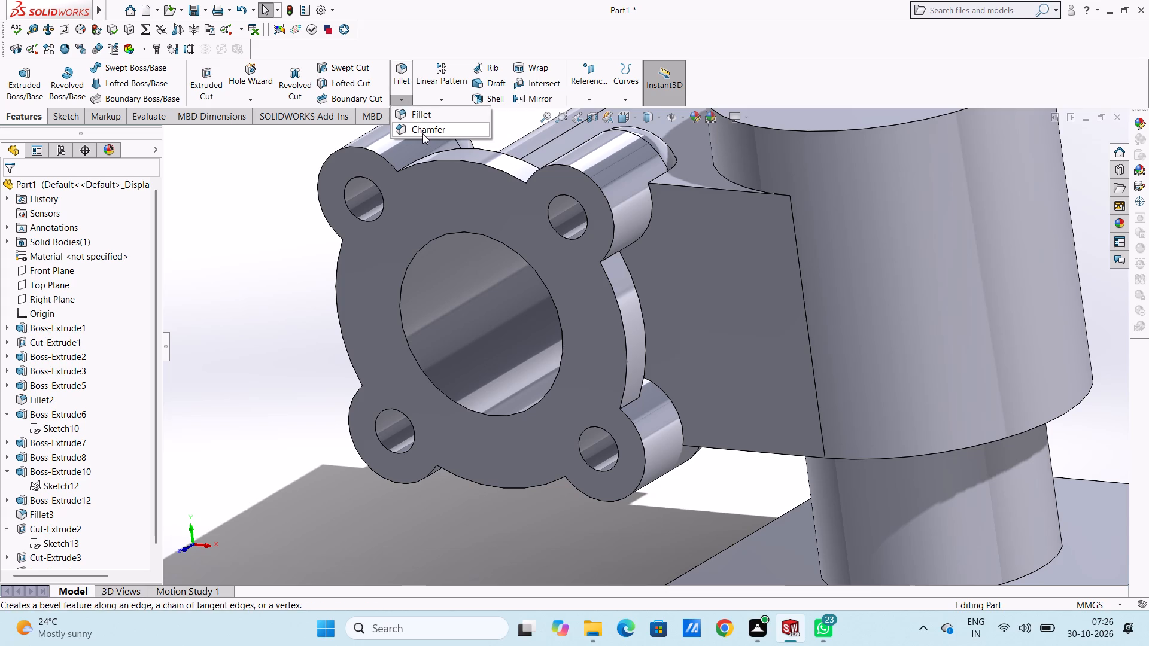
left_click(422, 133)
left_click(411, 264)
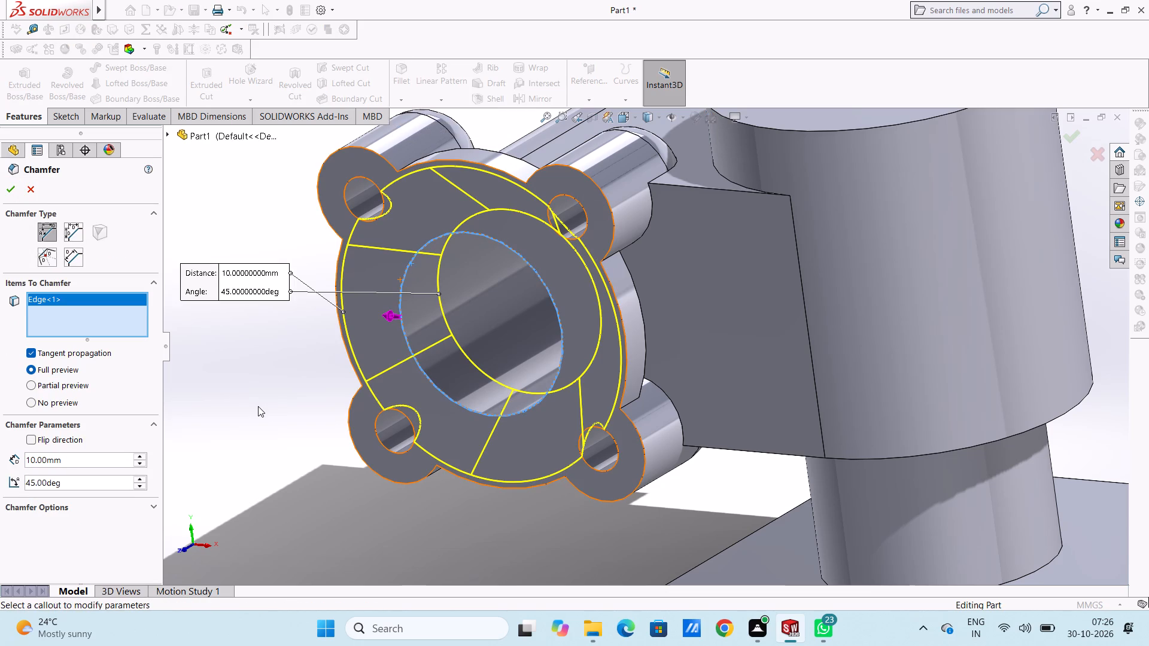
double_click(69, 463)
key("1")
key("Return")
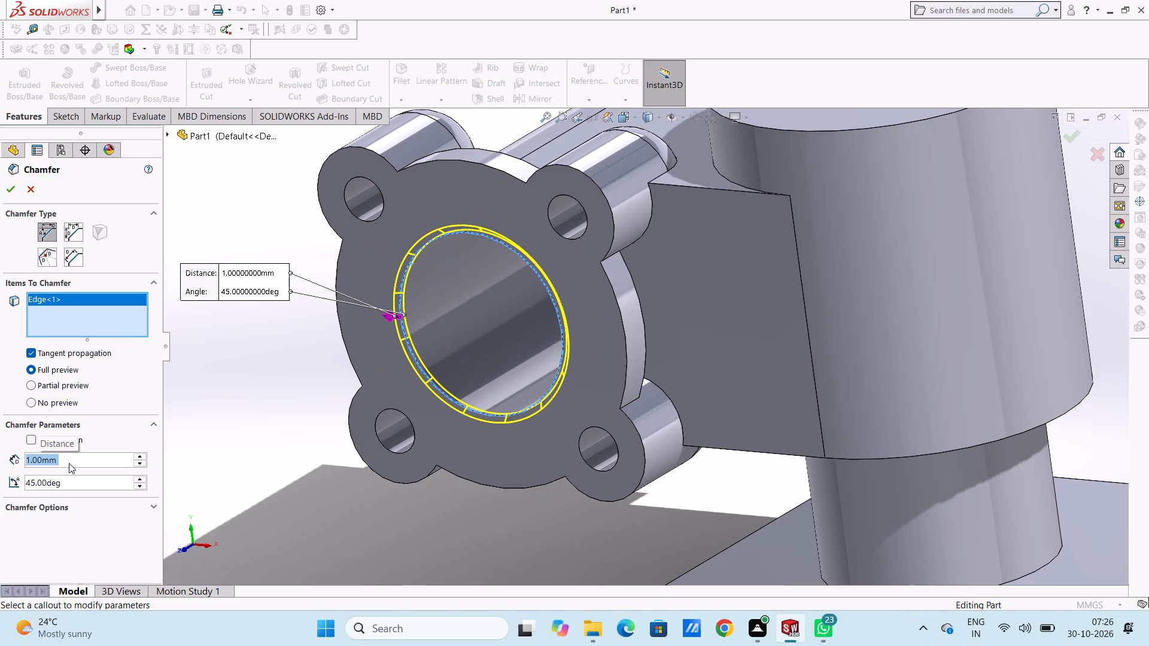
key("2")
key("Return")
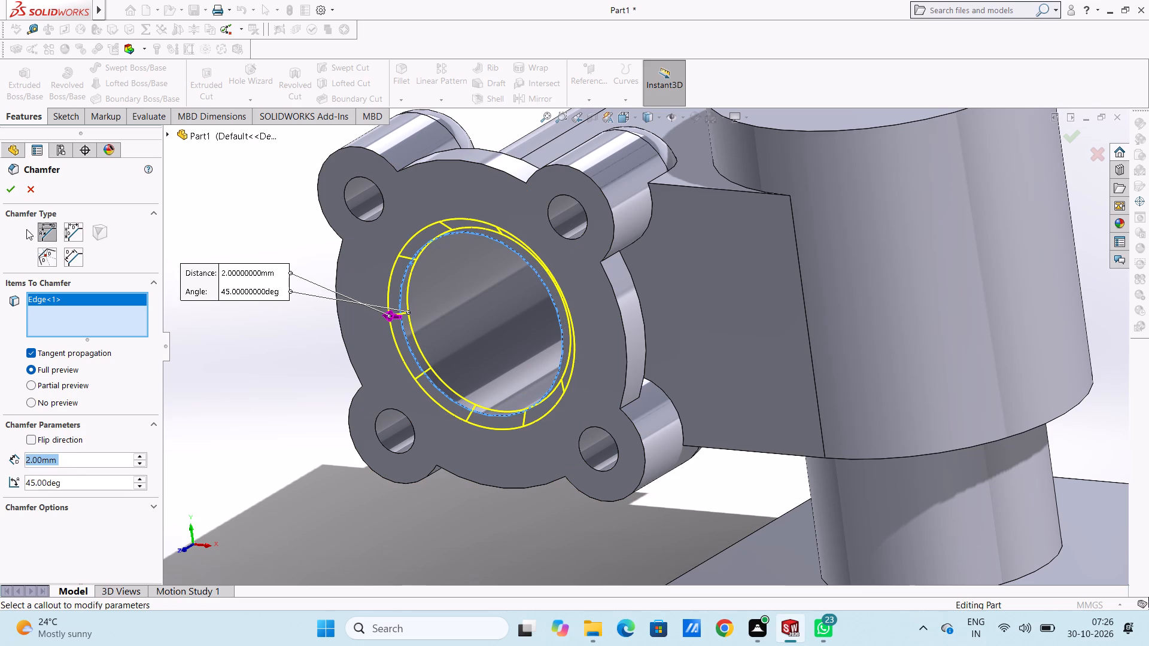
left_click(8, 186)
Inspect the chamfered flange bore and the back of the side arm from several angles.
scroll(299, 395, "up", 4)
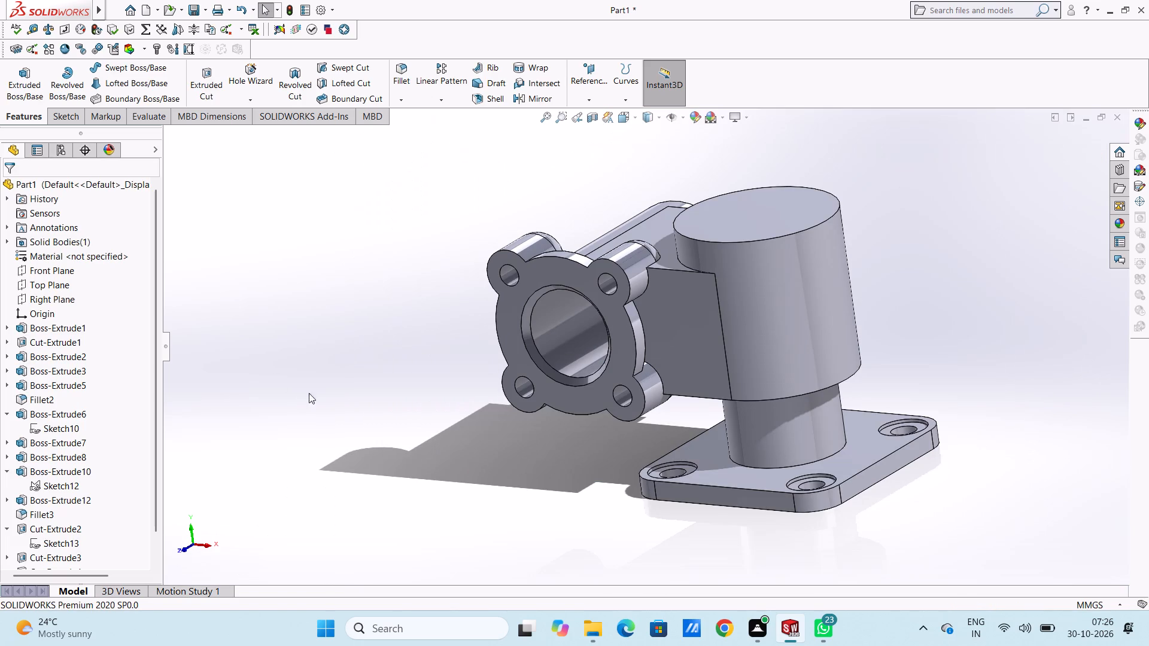
left_click(397, 353)
middle_click_drag(393, 362, 497, 336)
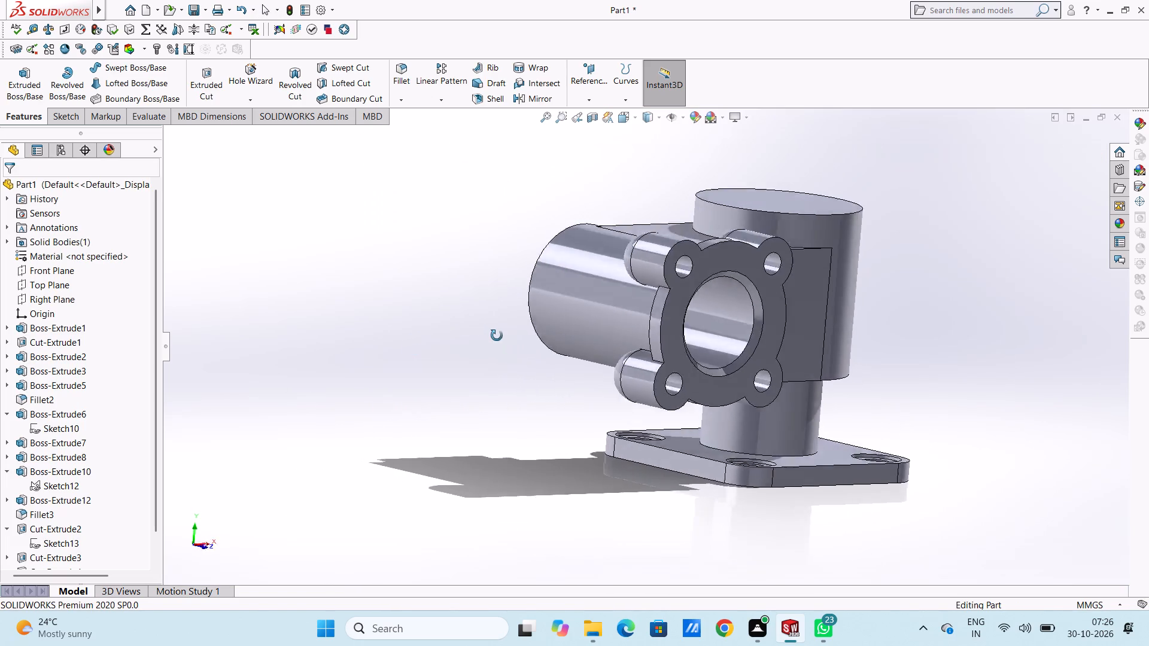
middle_click_drag(497, 336, 627, 429)
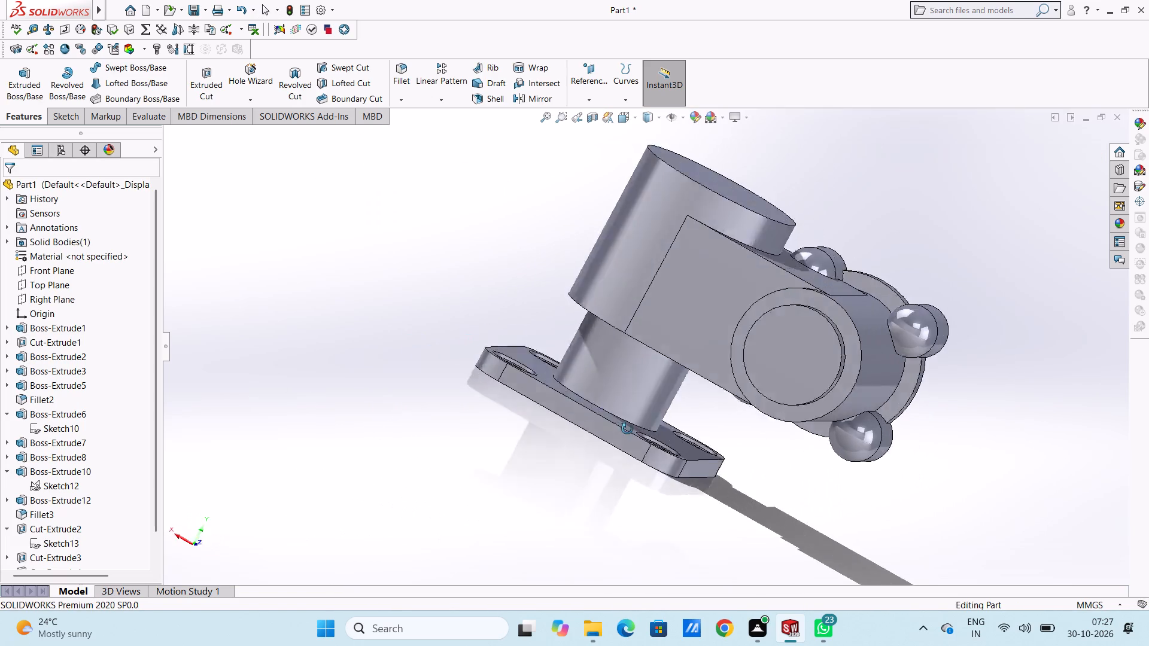
middle_click_drag(627, 429, 417, 391)
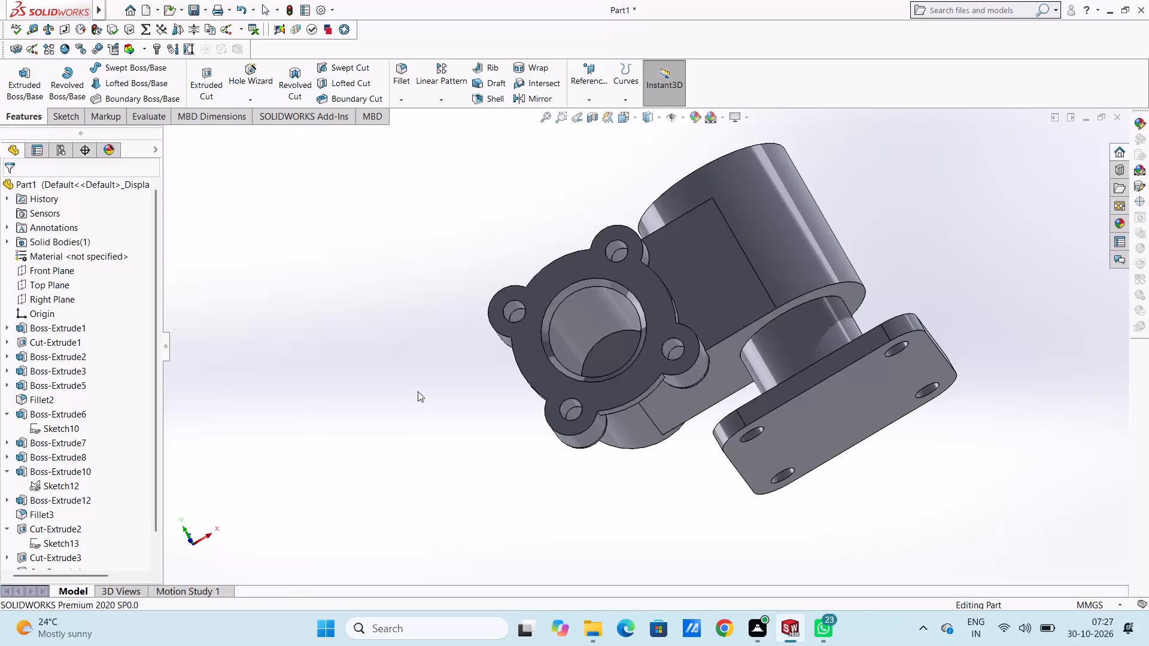
middle_click_drag(424, 400, 476, 419)
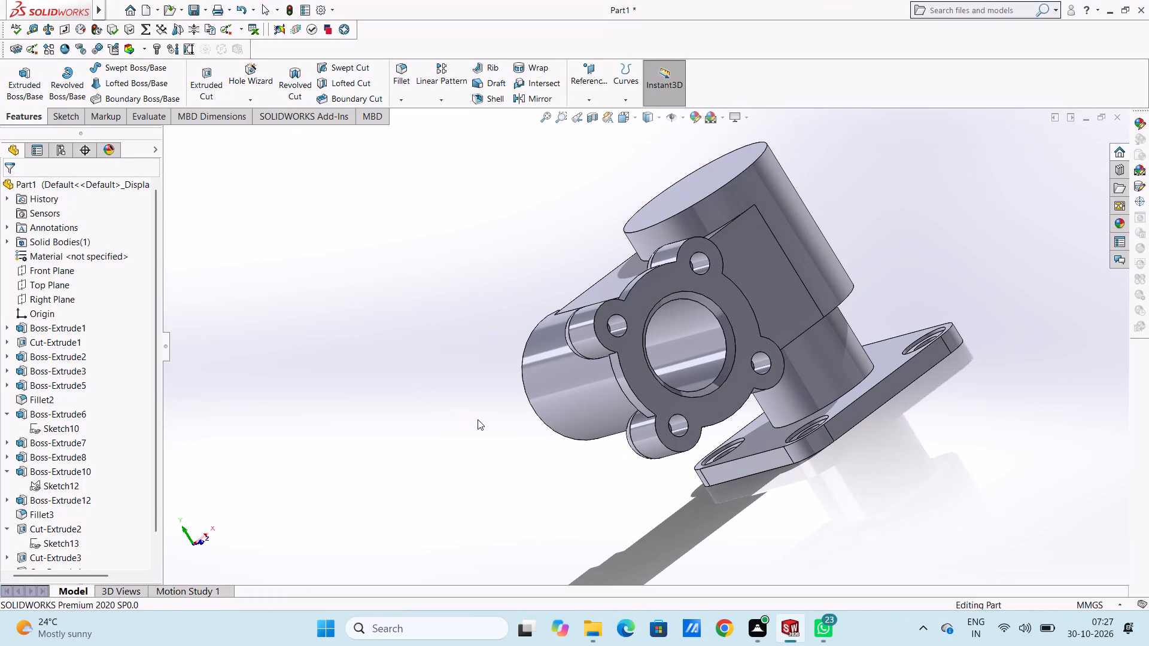
Sketch a circle about 18.6 mm in diameter, concentric with the round boss, on the side arm's rear end face.
key("ctrl+2")
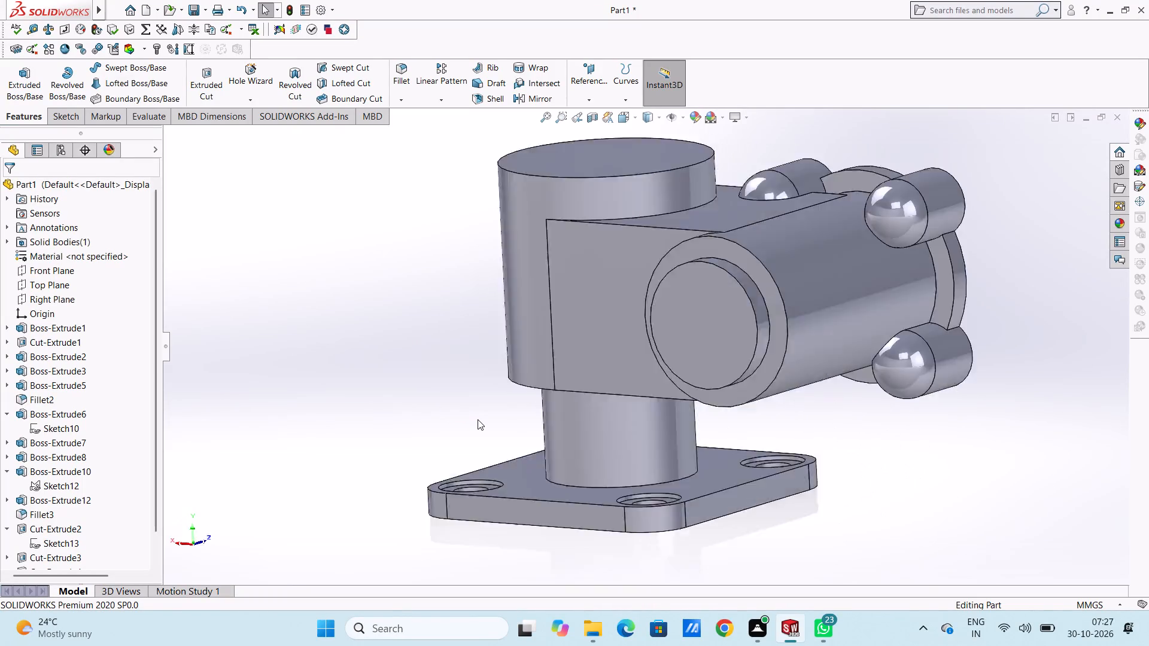
scroll(710, 310, "up", 4)
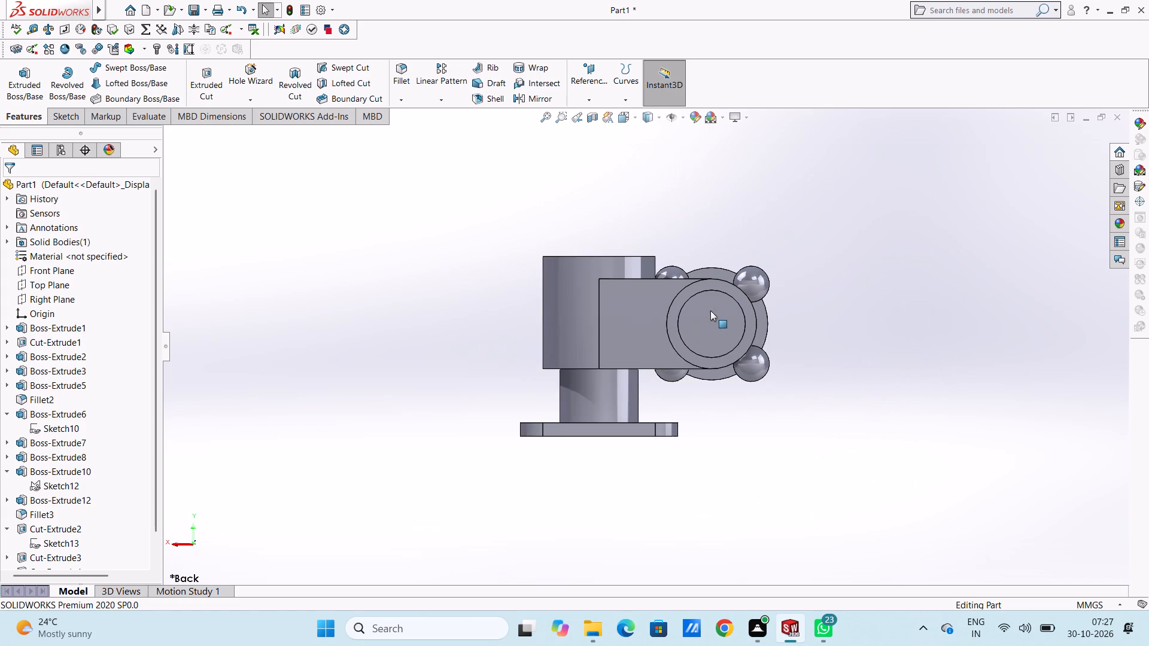
left_click(710, 329)
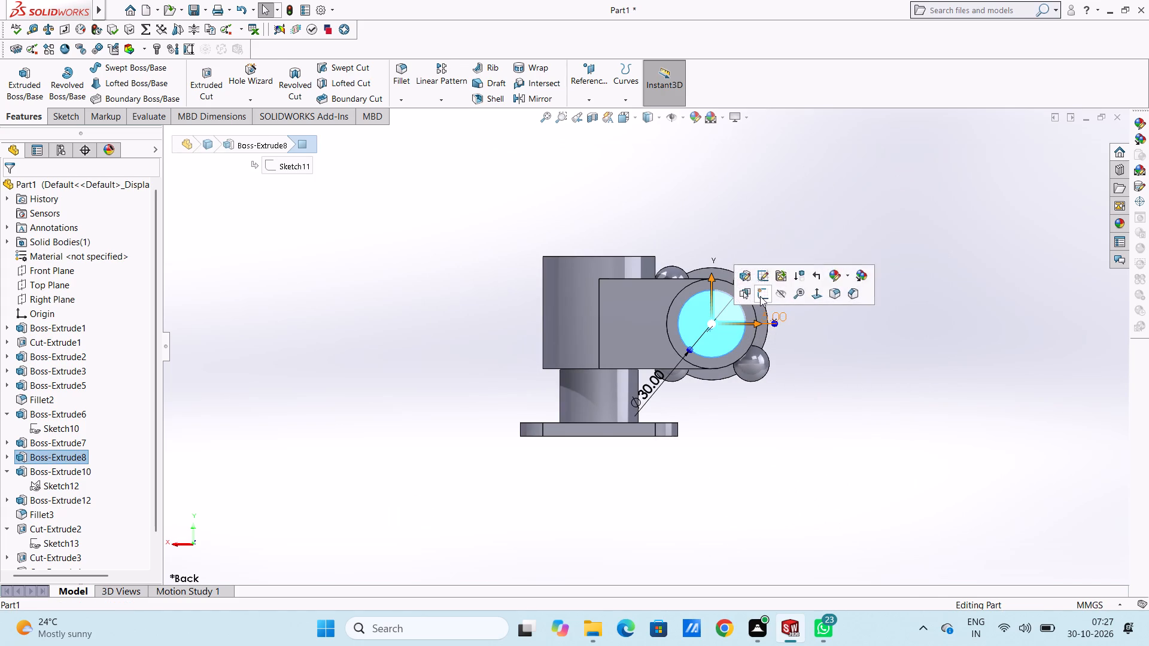
left_click(761, 296)
left_click(739, 235)
scroll(718, 307, "down", 3)
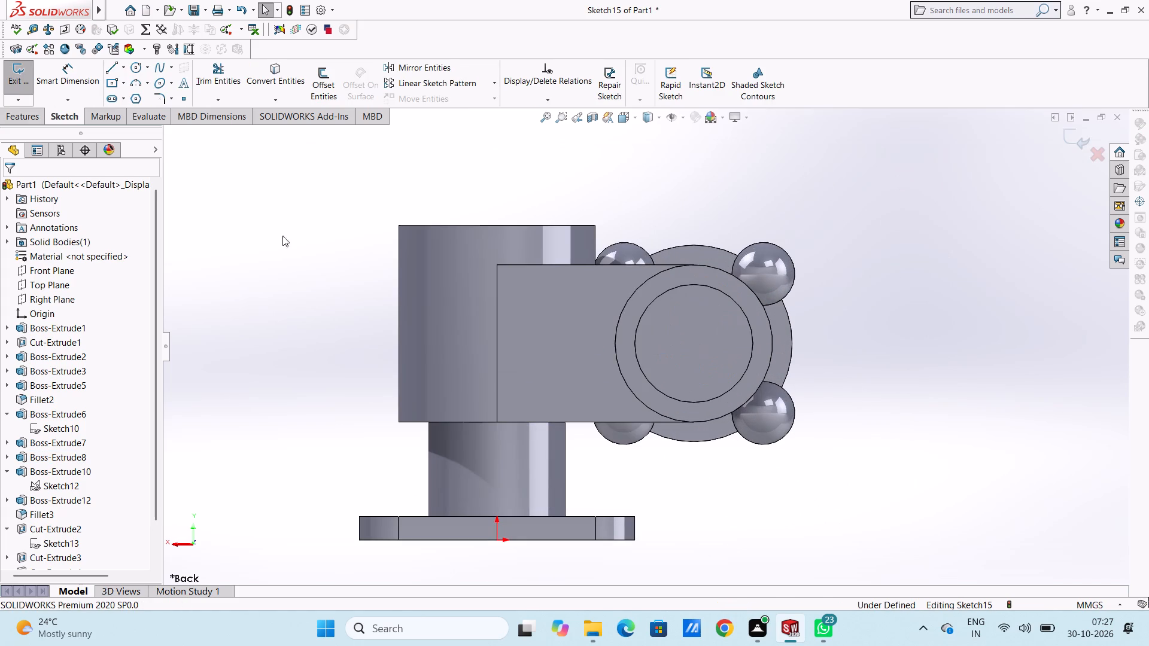
left_click(136, 65)
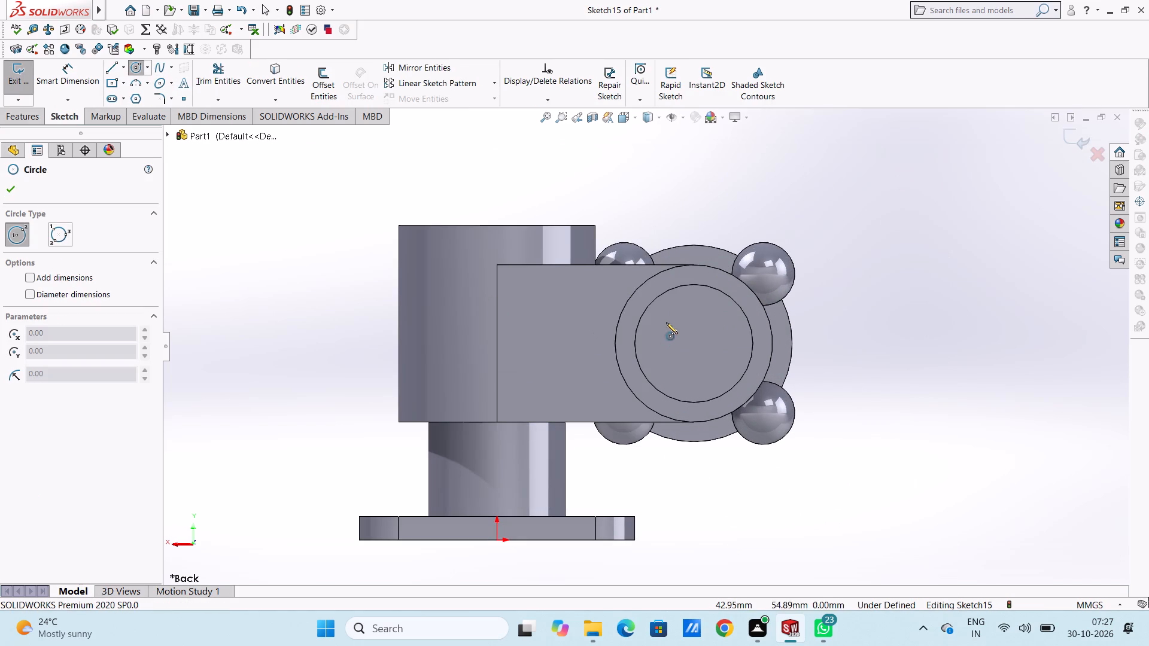
left_click(693, 342)
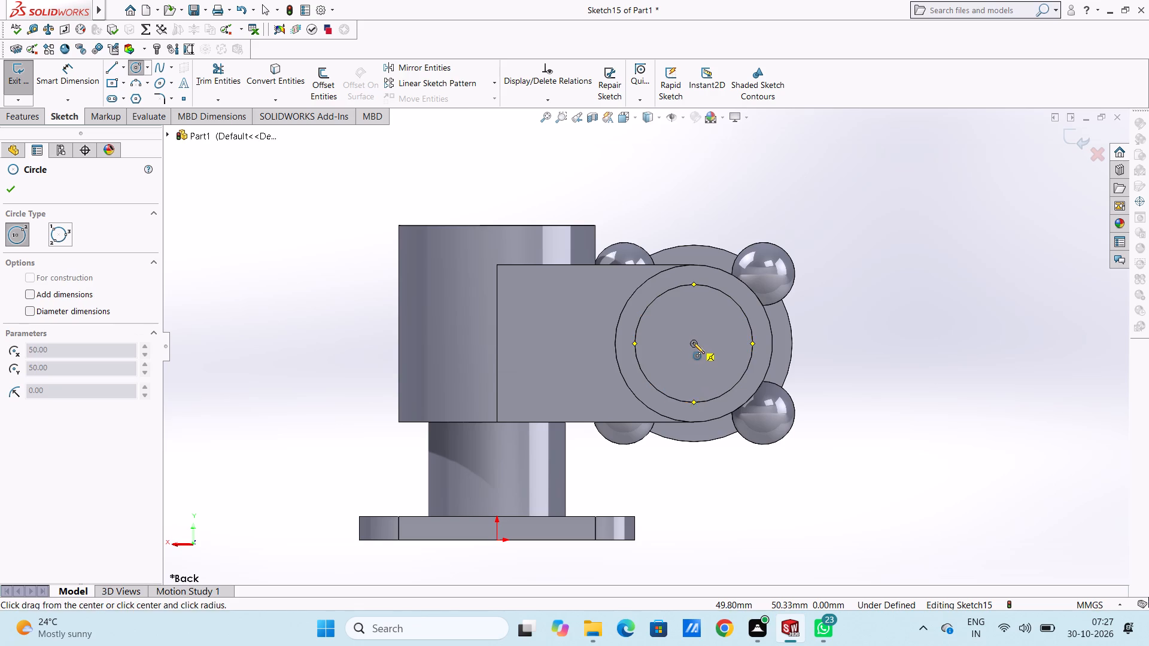
left_click(720, 369)
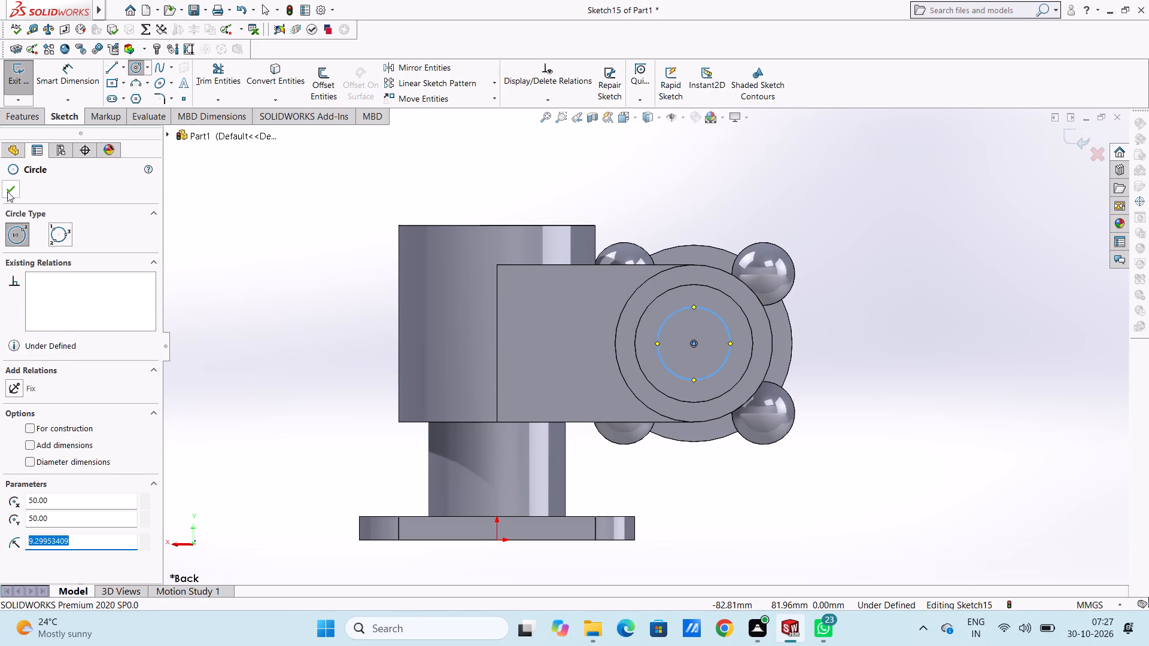
left_click(6, 191)
left_click(265, 226)
Dimension the rear-face circle's diameter to 20 mm.
left_click(83, 69)
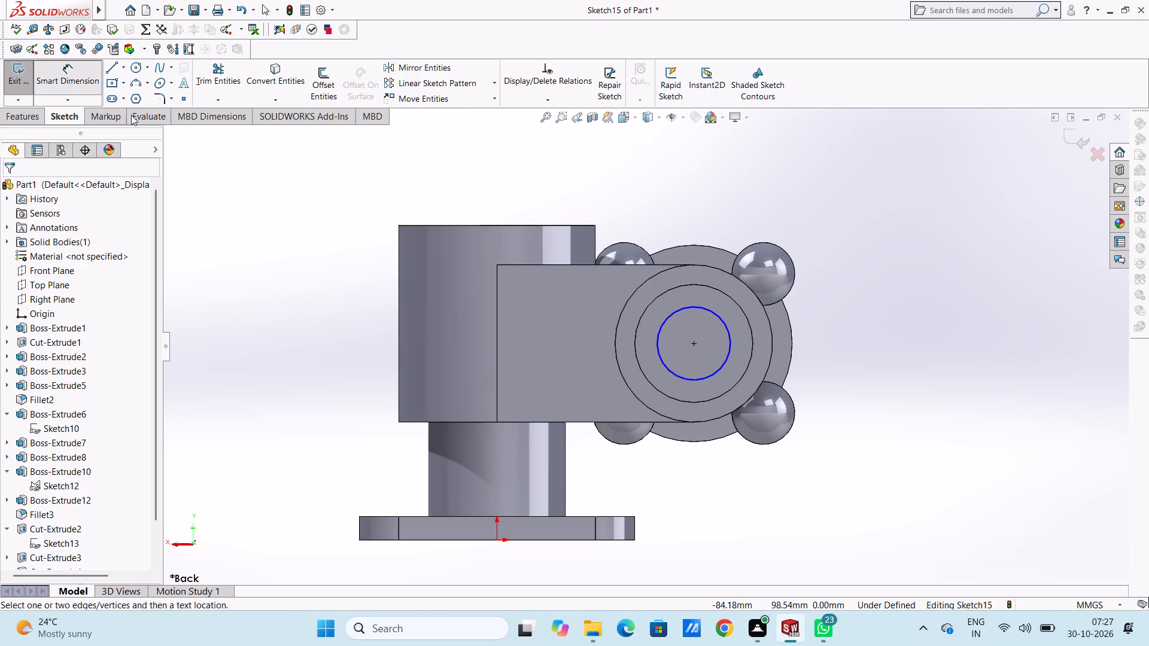
left_click(712, 312)
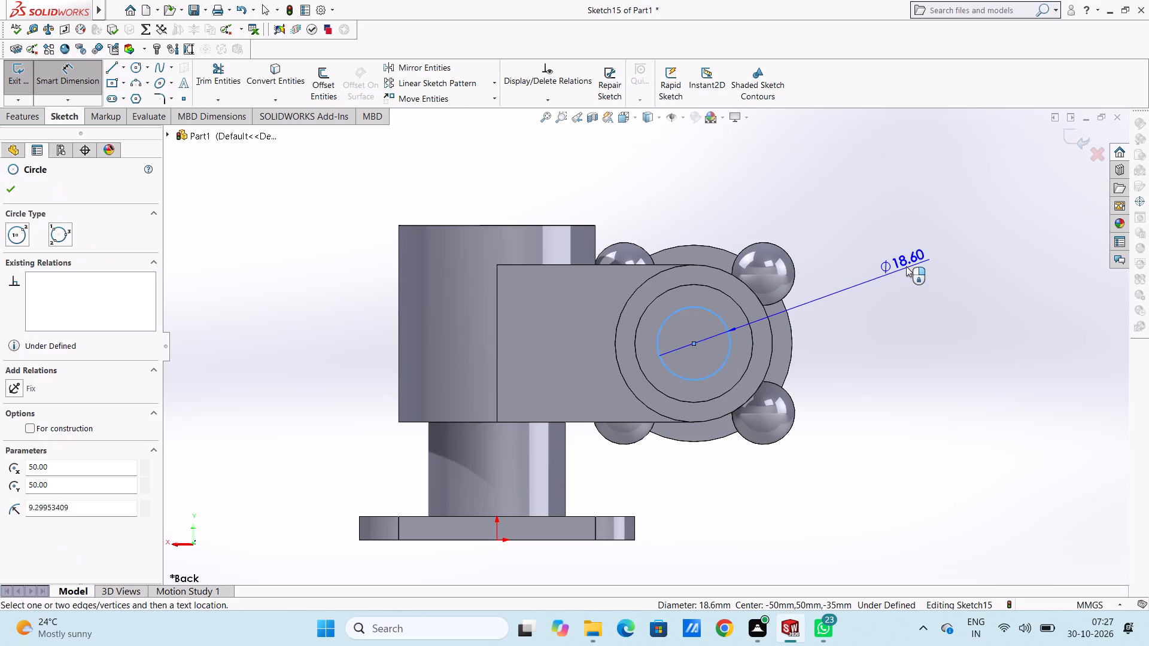
left_click(911, 261)
type("20")
key("Return")
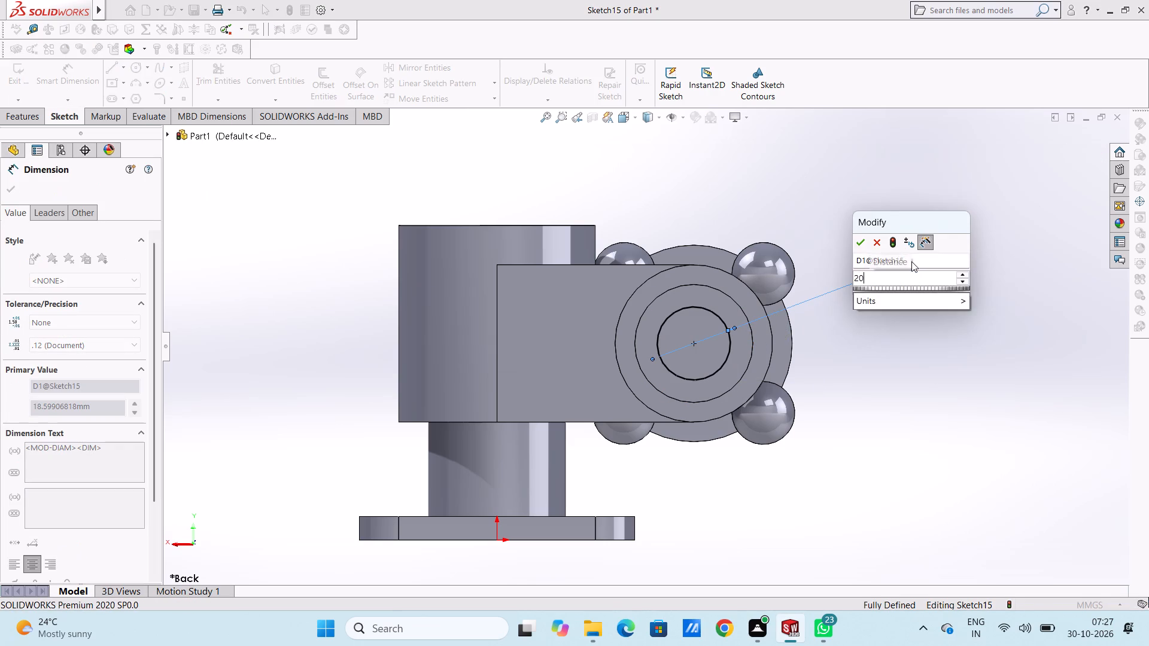
left_click(782, 195)
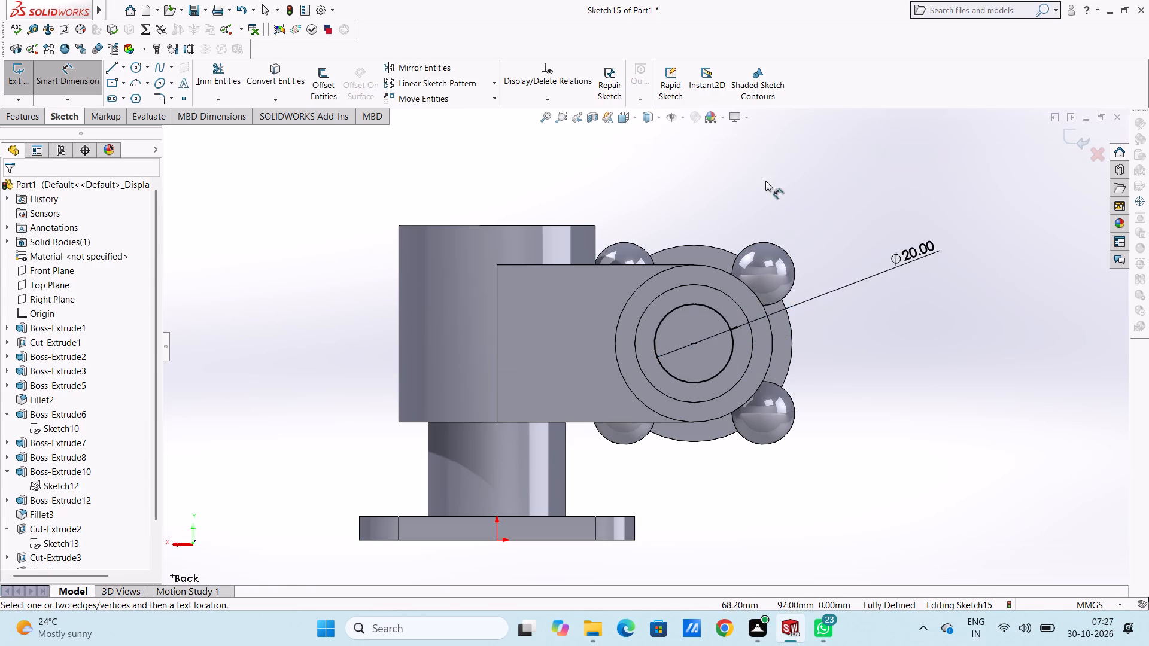
middle_click_drag(767, 185, 804, 339)
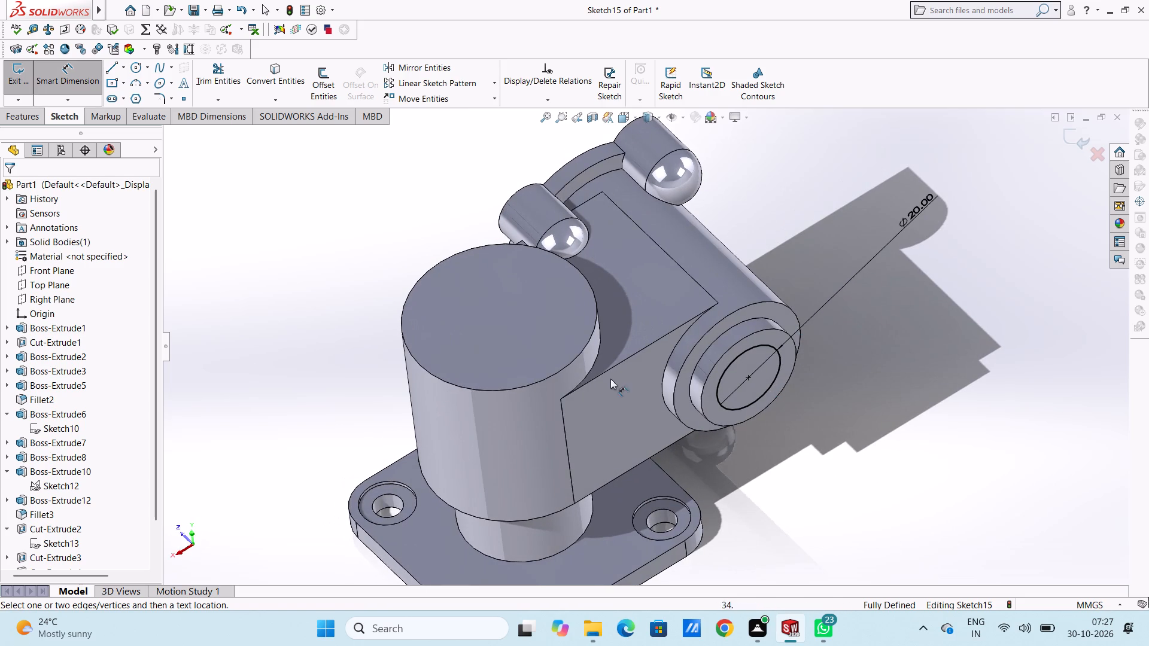
left_click(65, 79)
Cut-extrude the 20 mm circle blind to a depth of 55 mm into the side arm from its rear face.
left_click(31, 112)
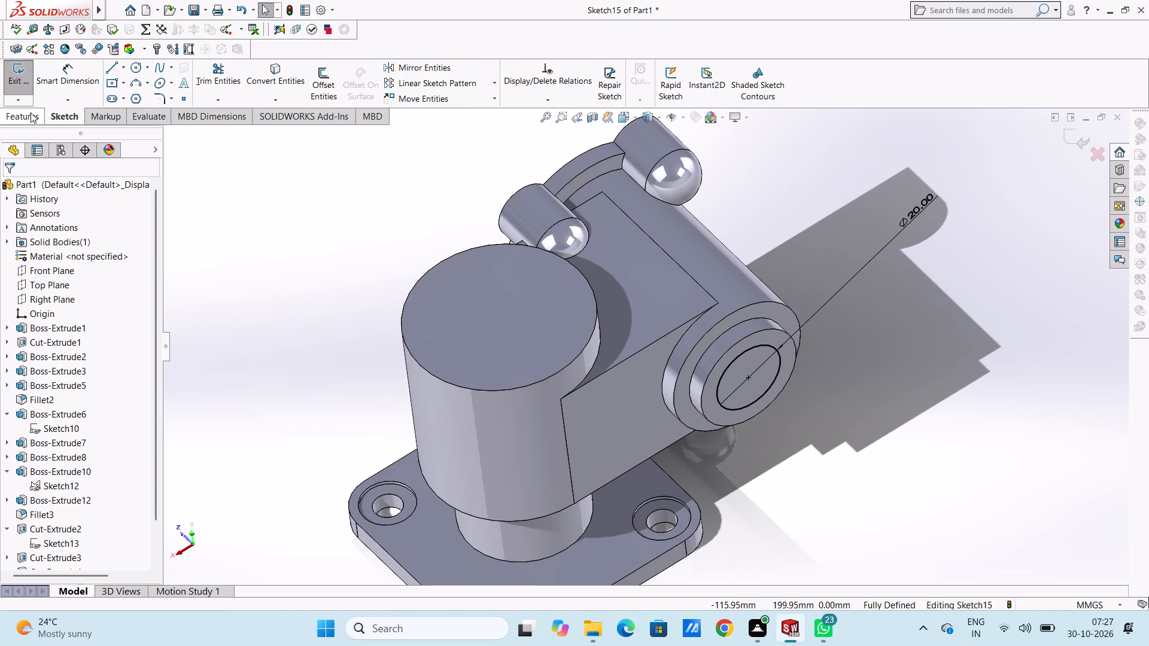
left_click(215, 77)
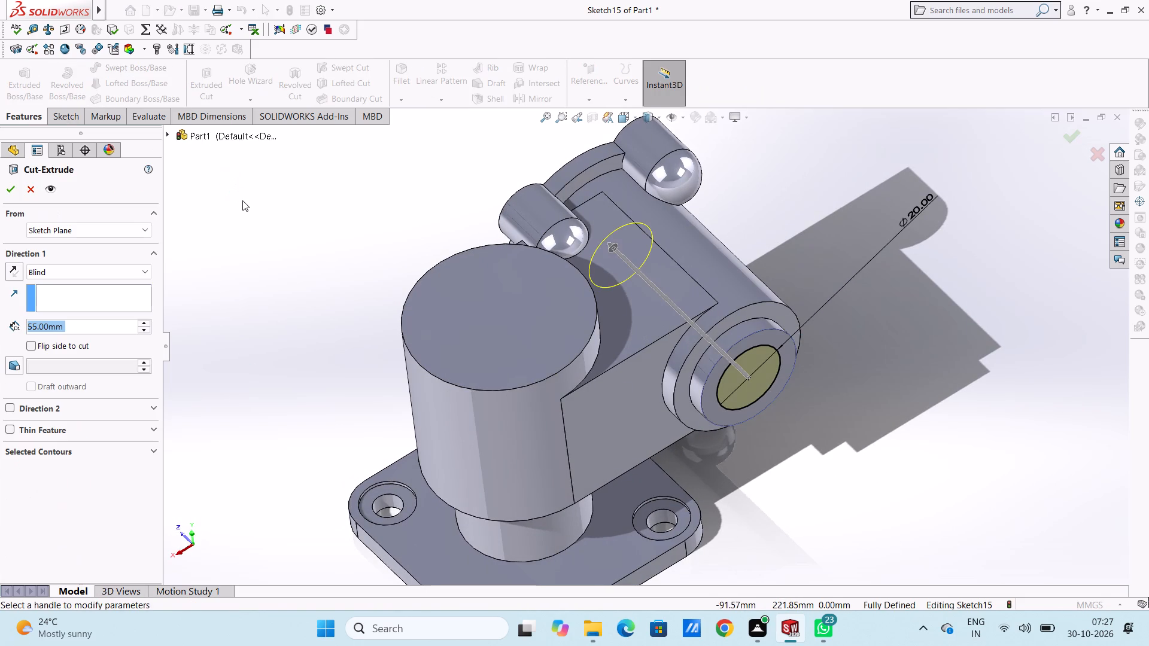
left_click(11, 187)
left_click(235, 234)
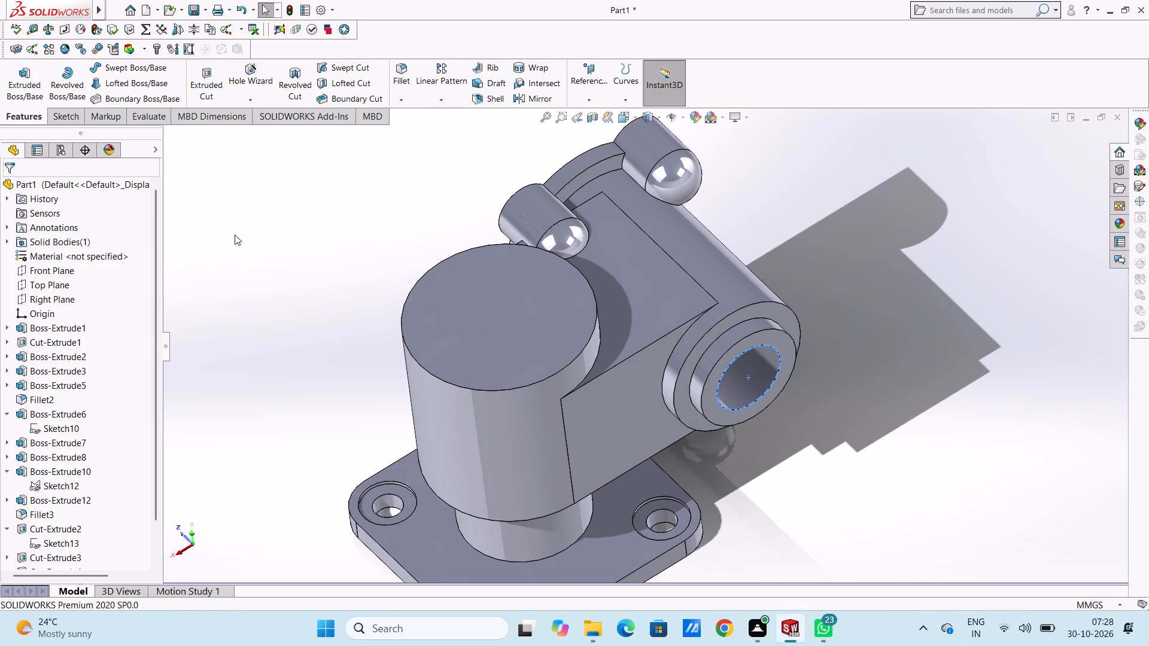
Examine the rear bore and how it meets the flange bore from the back, front and above.
middle_click_drag(288, 275, 248, 201)
middle_click_drag(276, 264, 215, 260)
middle_click_drag(381, 251, 311, 281)
middle_click_drag(374, 284, 277, 367)
middle_click_drag(352, 306, 349, 306)
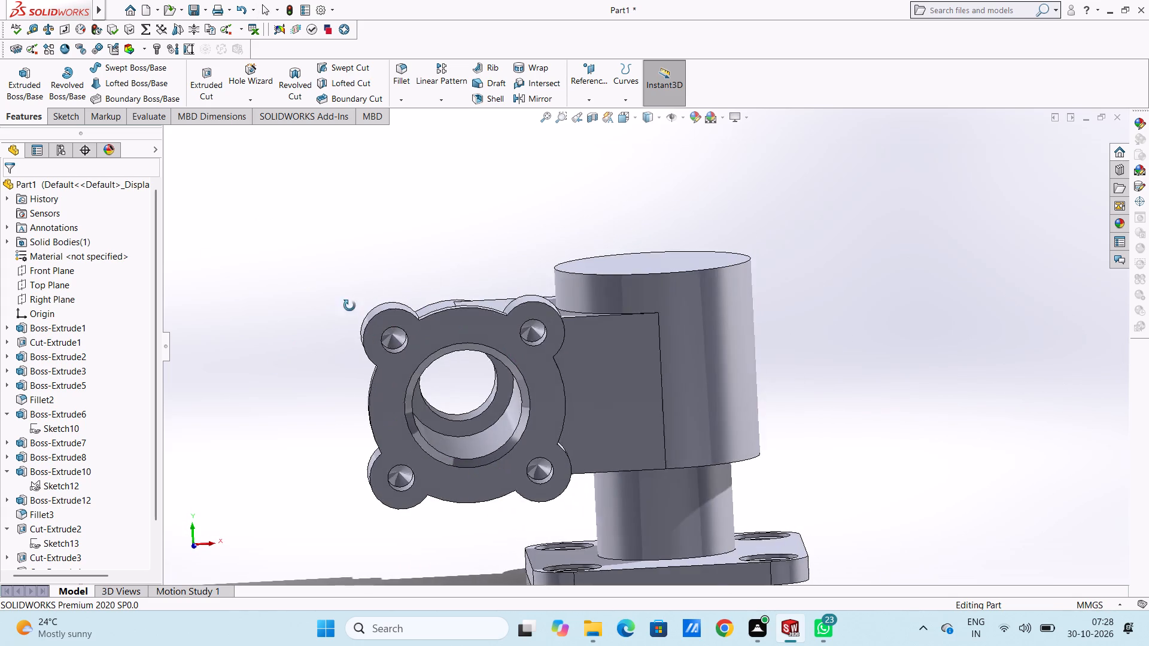
middle_click_drag(349, 306, 334, 377)
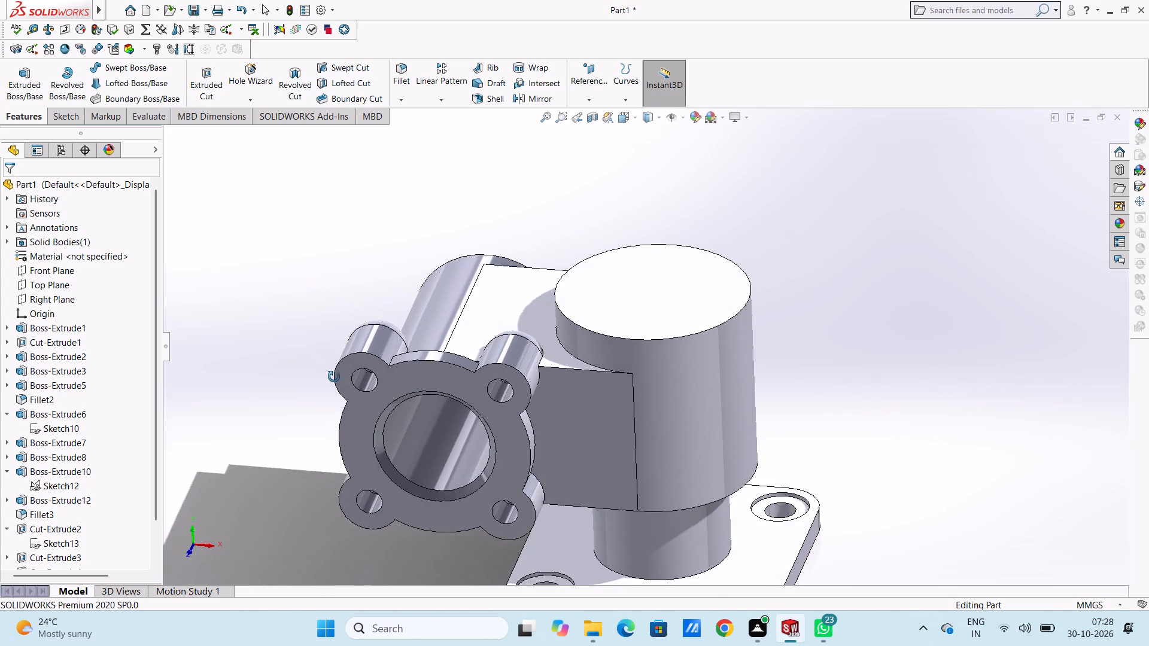
middle_click_drag(334, 377, 336, 378)
scroll(414, 318, "up", 3)
middle_click_drag(455, 307, 424, 318)
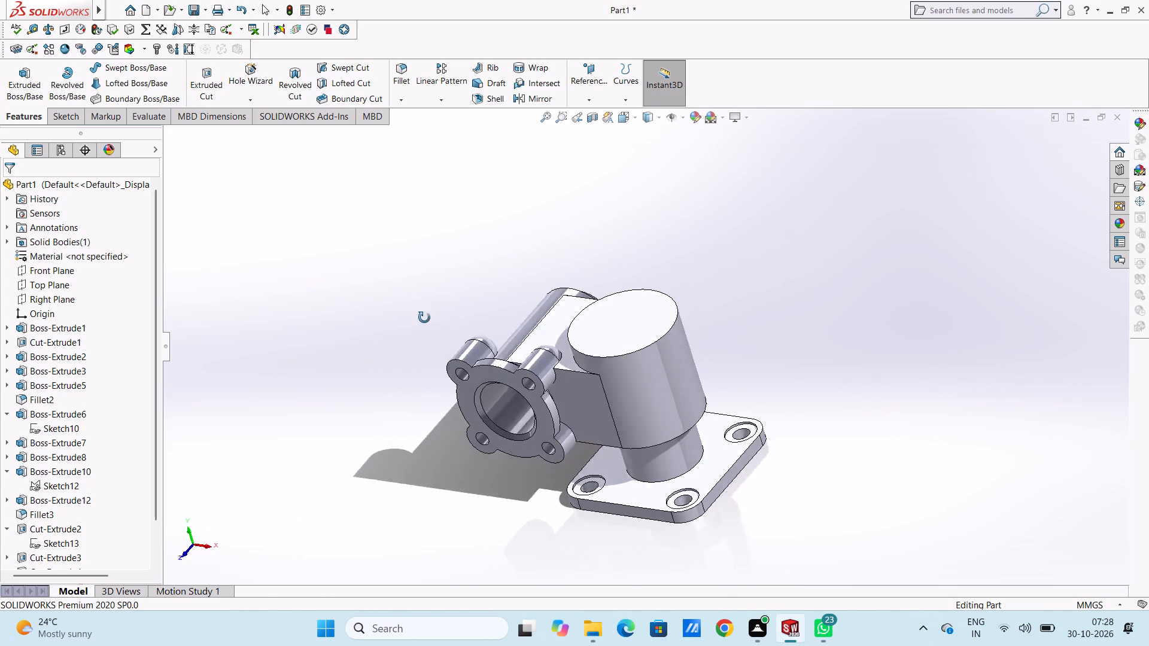
middle_click_drag(424, 318, 436, 316)
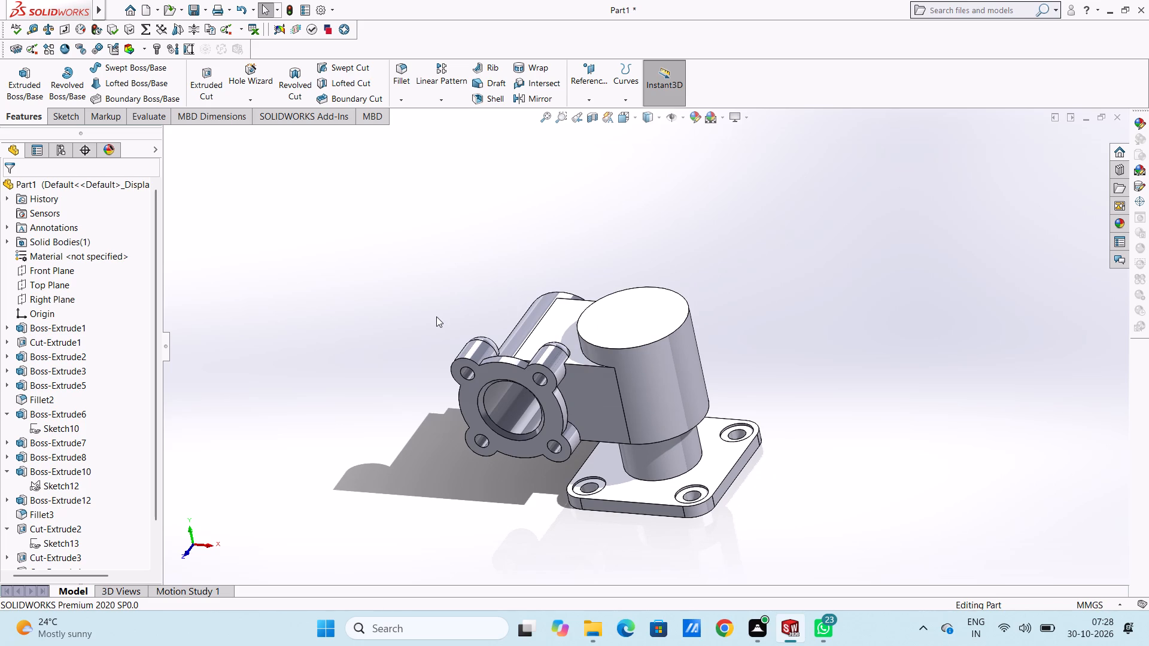
middle_click_drag(404, 353, 414, 292)
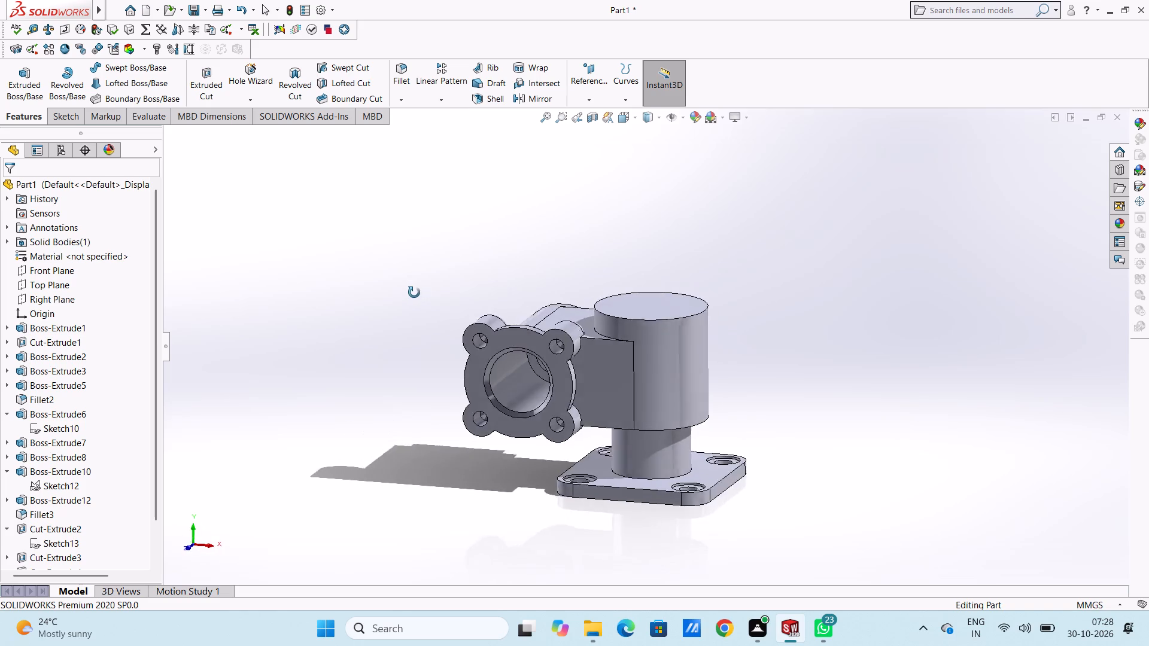
middle_click_drag(414, 292, 421, 290)
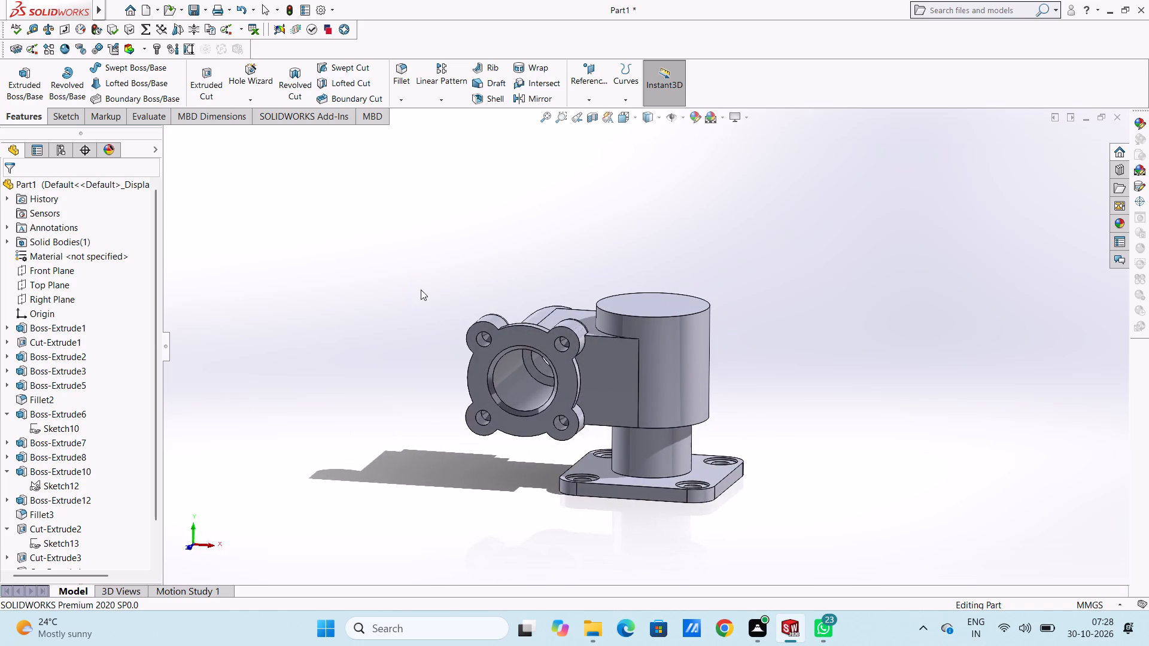
Sketch a concentric circle about 24.5 mm in diameter on the annular step face inside the flange bore.
key("ctrl+1")
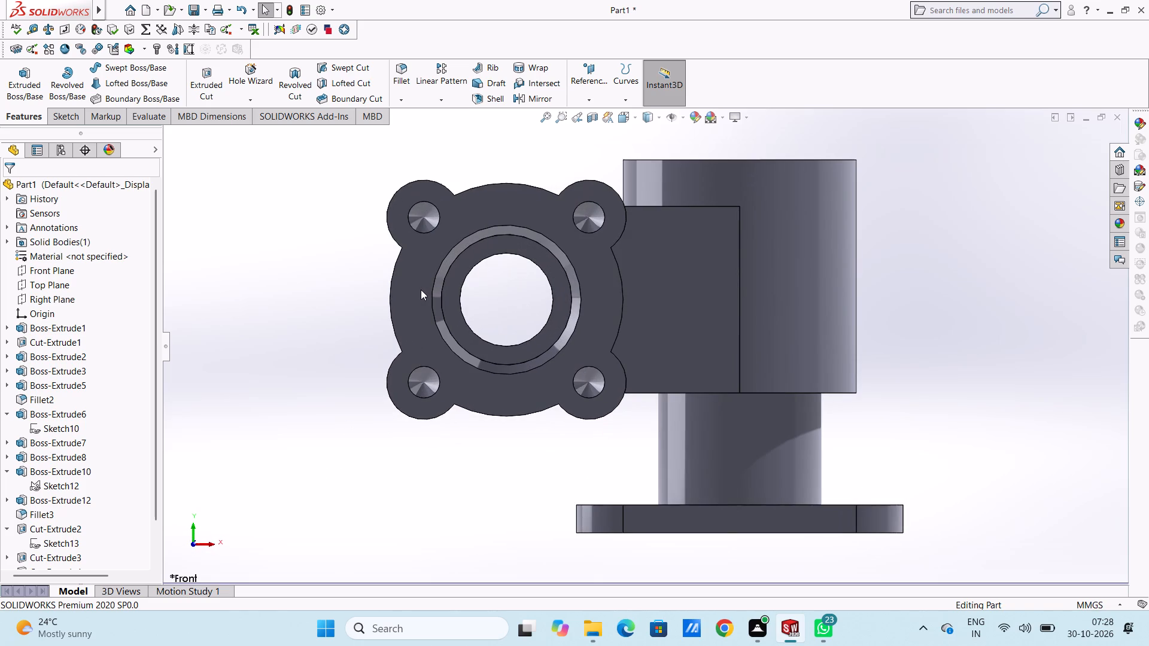
scroll(510, 295, "up", 2)
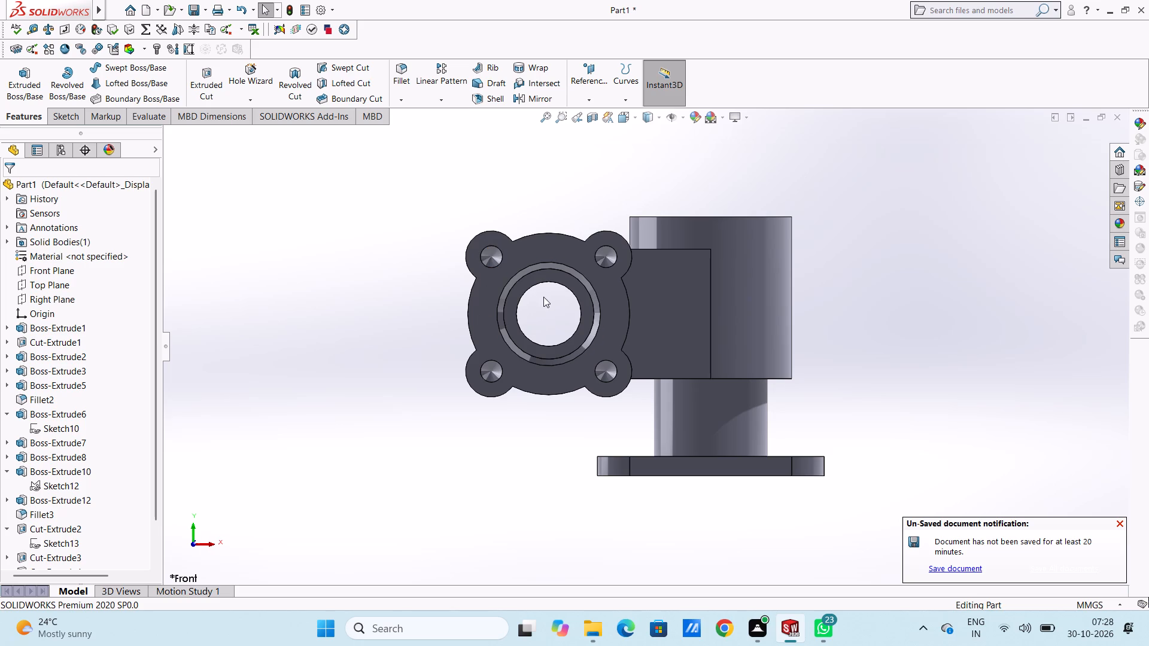
scroll(550, 306, "down", 6)
left_click(503, 268)
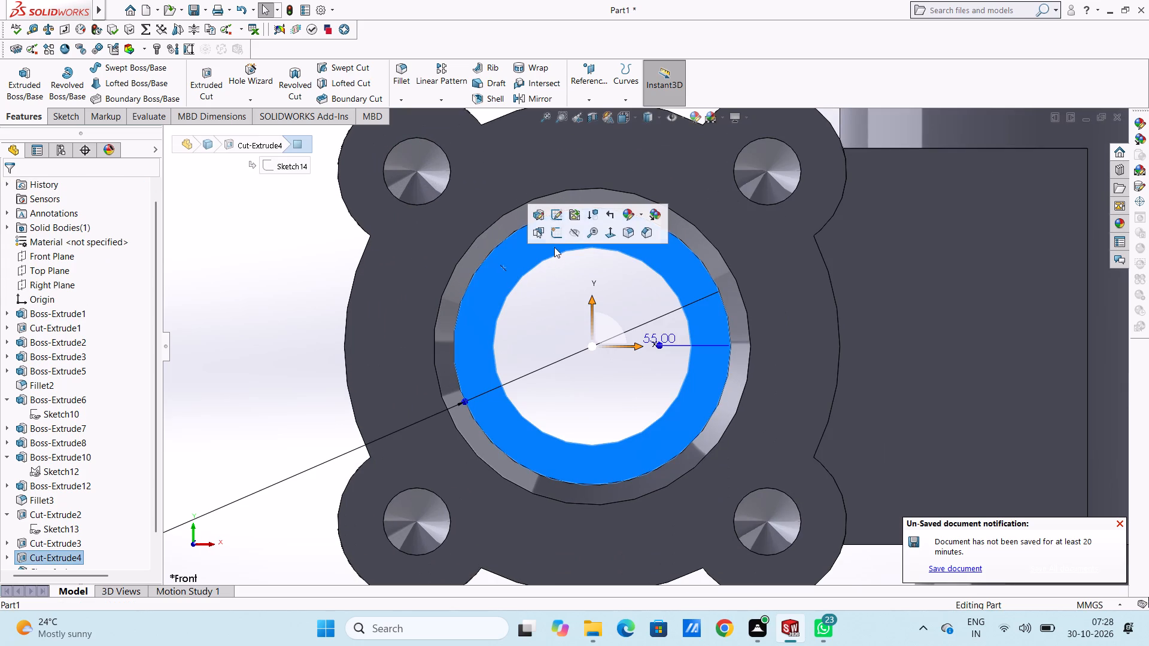
left_click(553, 234)
left_click(262, 261)
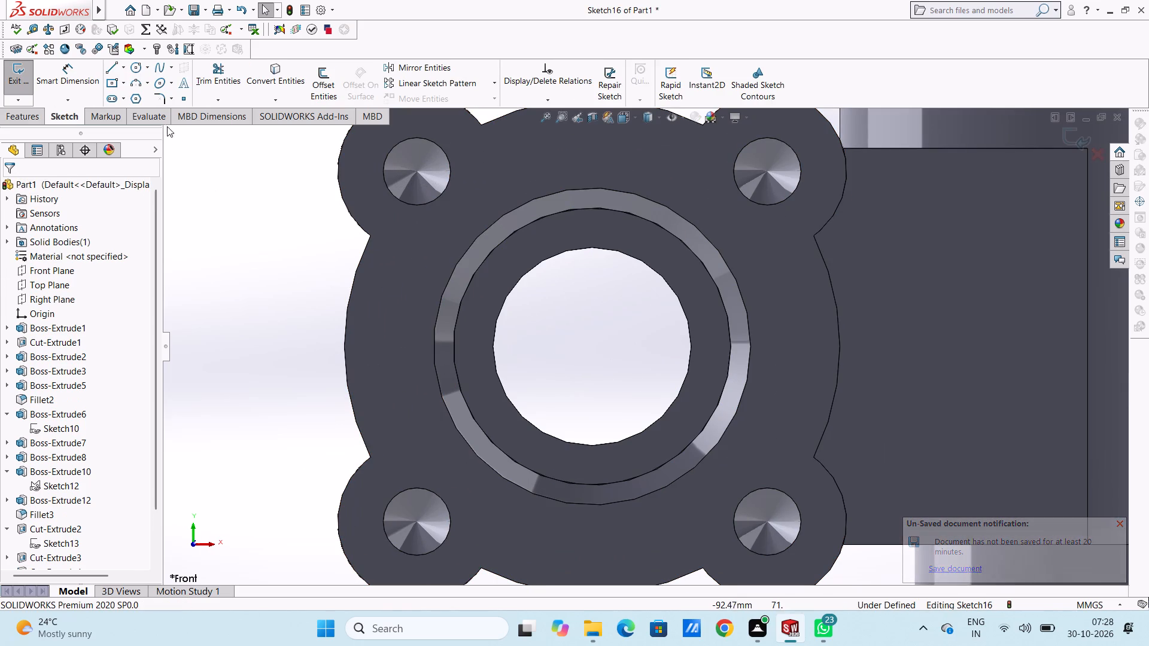
left_click(135, 73)
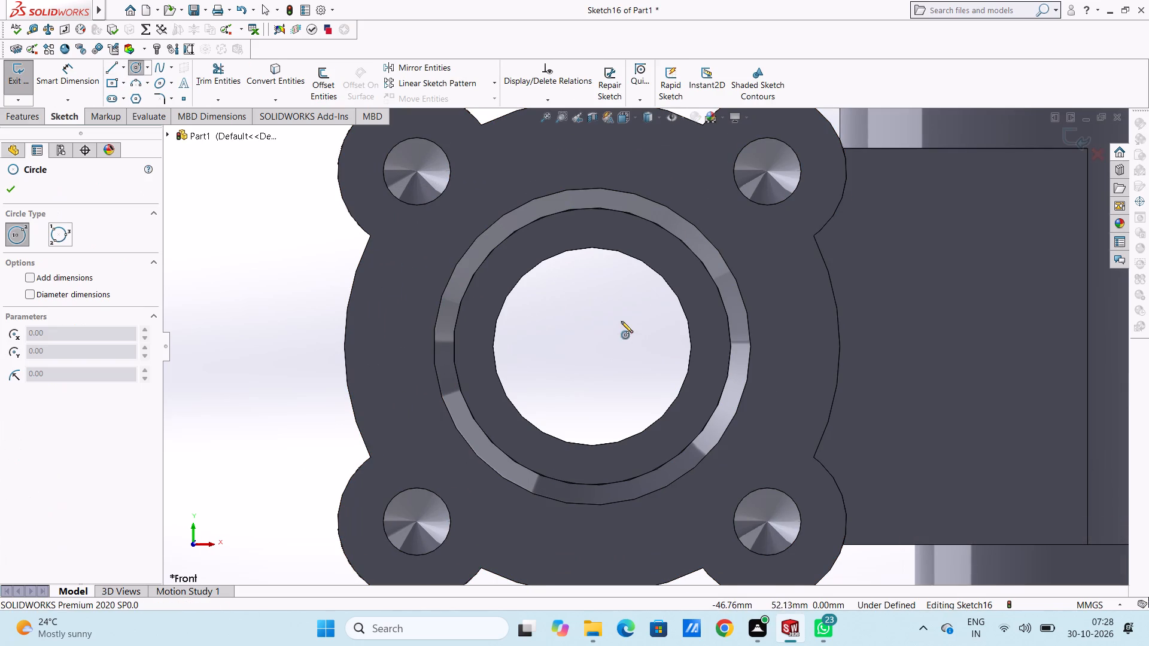
left_click(591, 345)
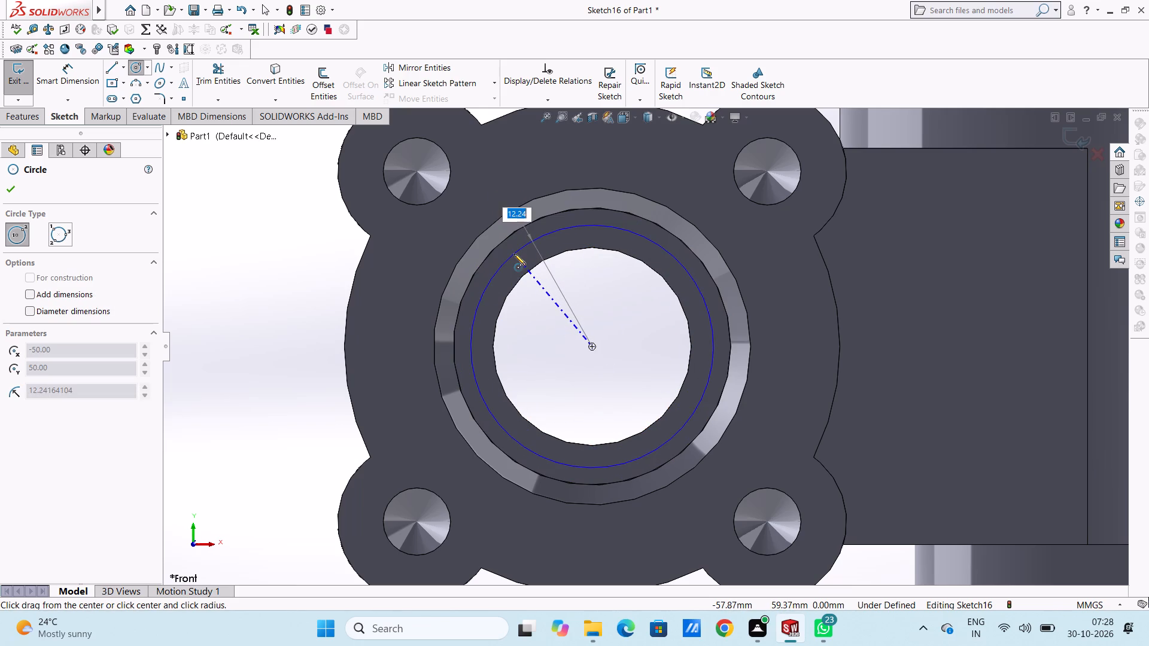
left_click(514, 254)
scroll(488, 290, "up", 4)
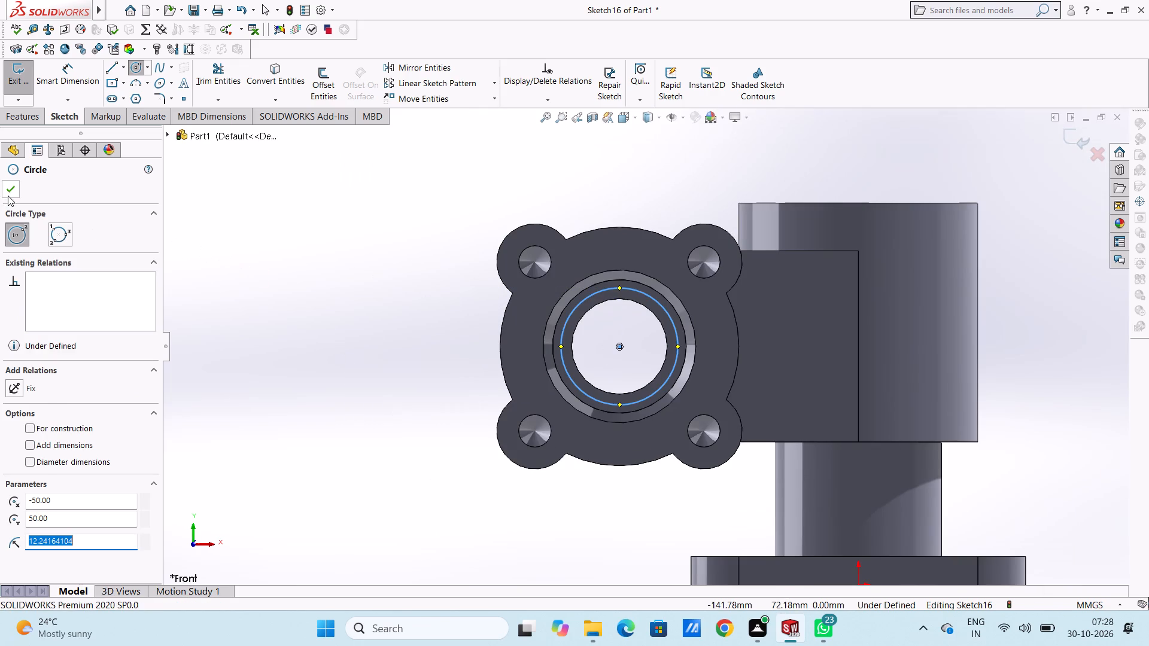
left_click(8, 190)
left_click(262, 255)
Dimension the diameter of the concentric circle on the step face inside the flange bore to 30 mm.
left_click(95, 76)
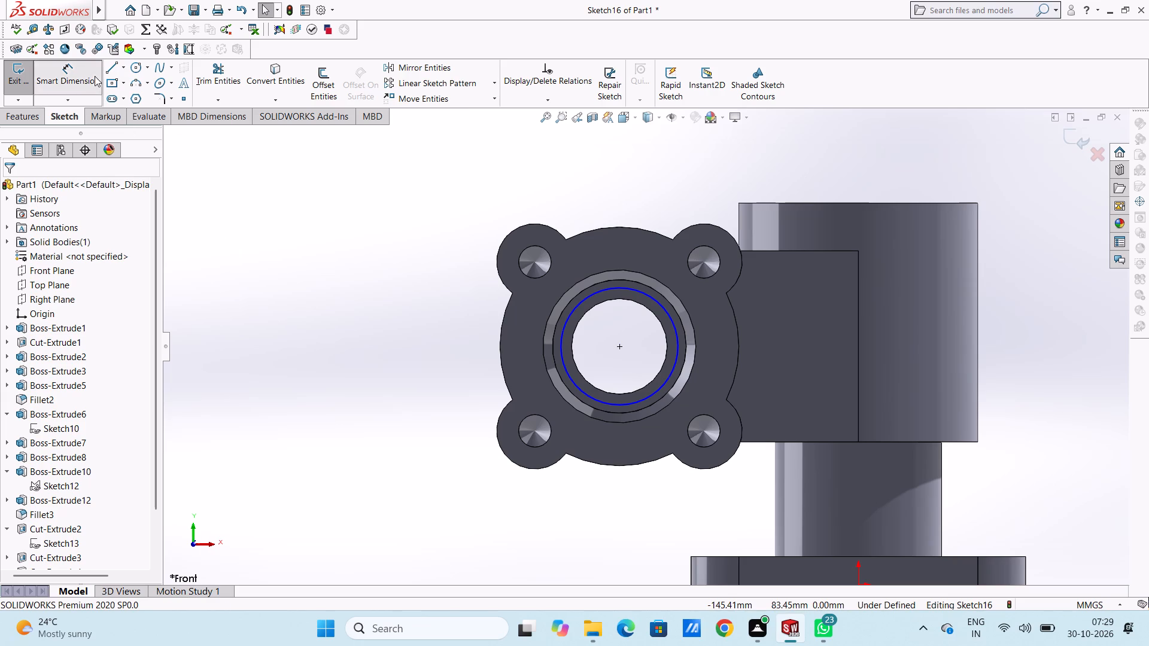
left_click(561, 356)
left_click(335, 425)
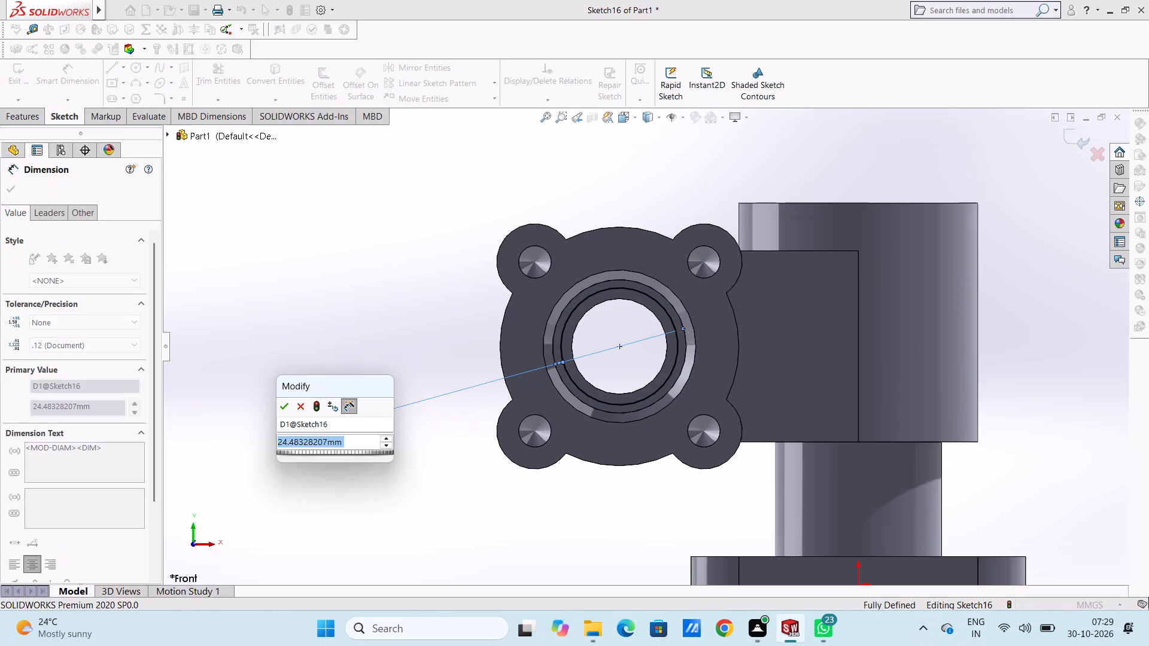
type("30")
key("Return")
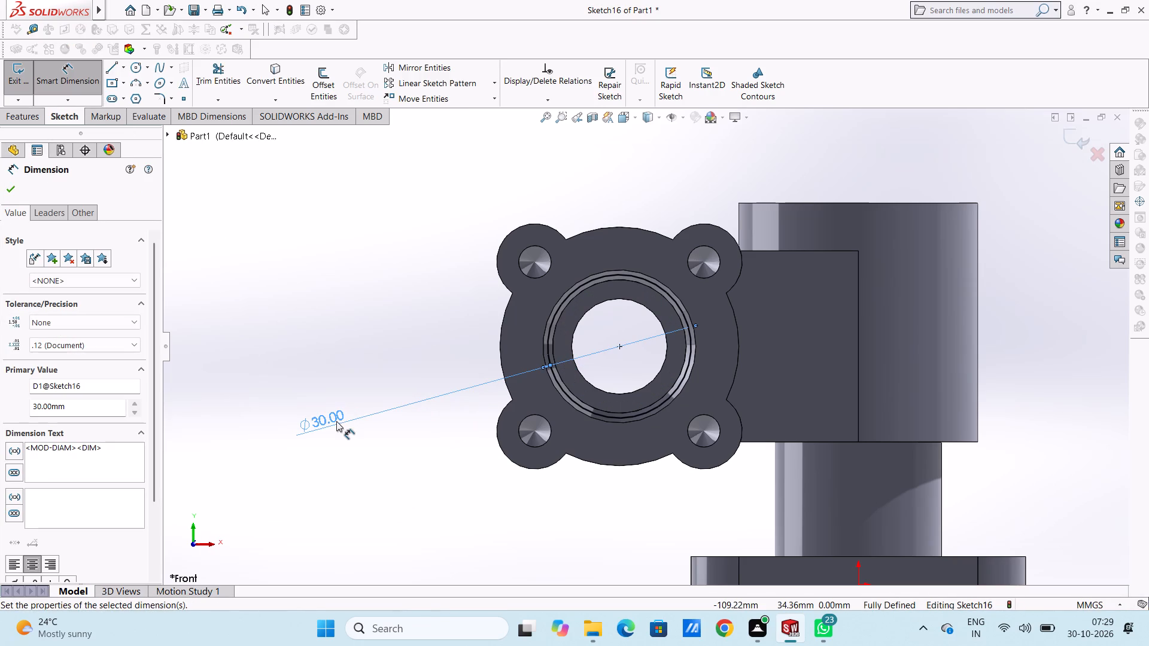
left_click(326, 371)
middle_click_drag(342, 310, 352, 374)
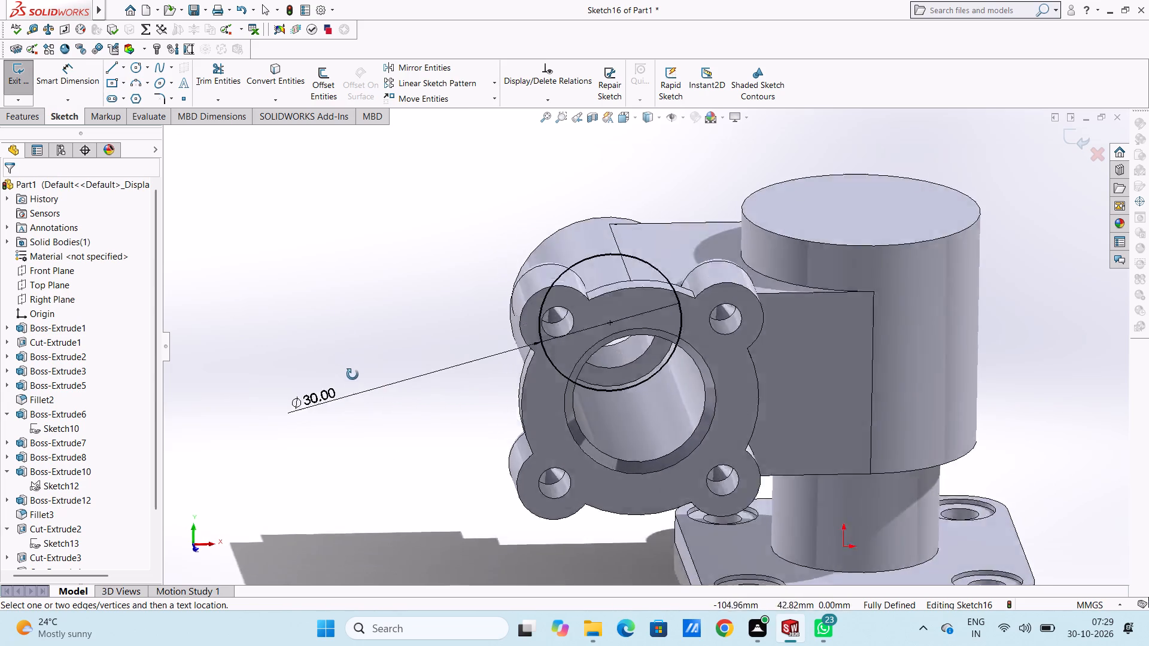
middle_click_drag(352, 374, 344, 332)
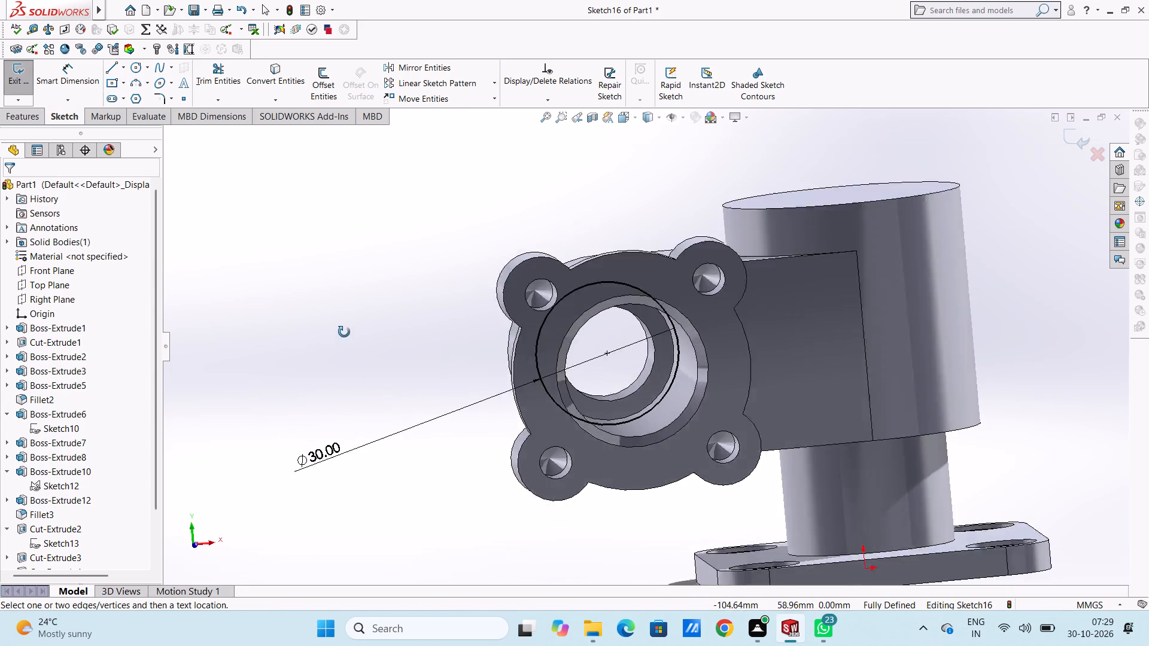
middle_click_drag(344, 332, 368, 357)
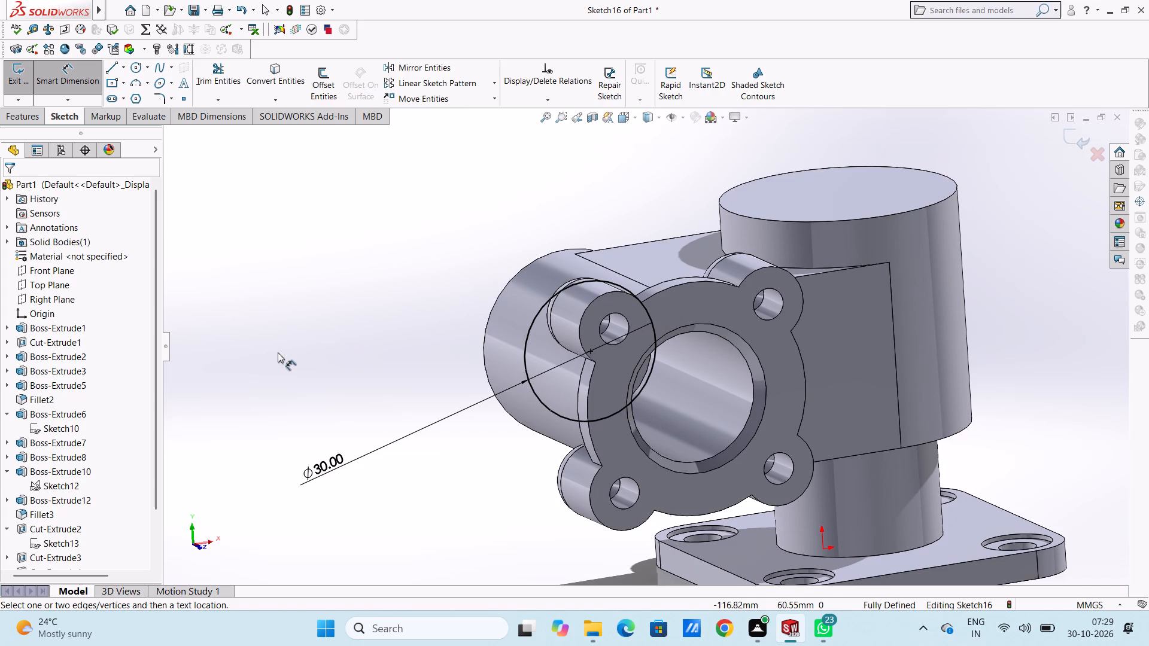
left_click(63, 80)
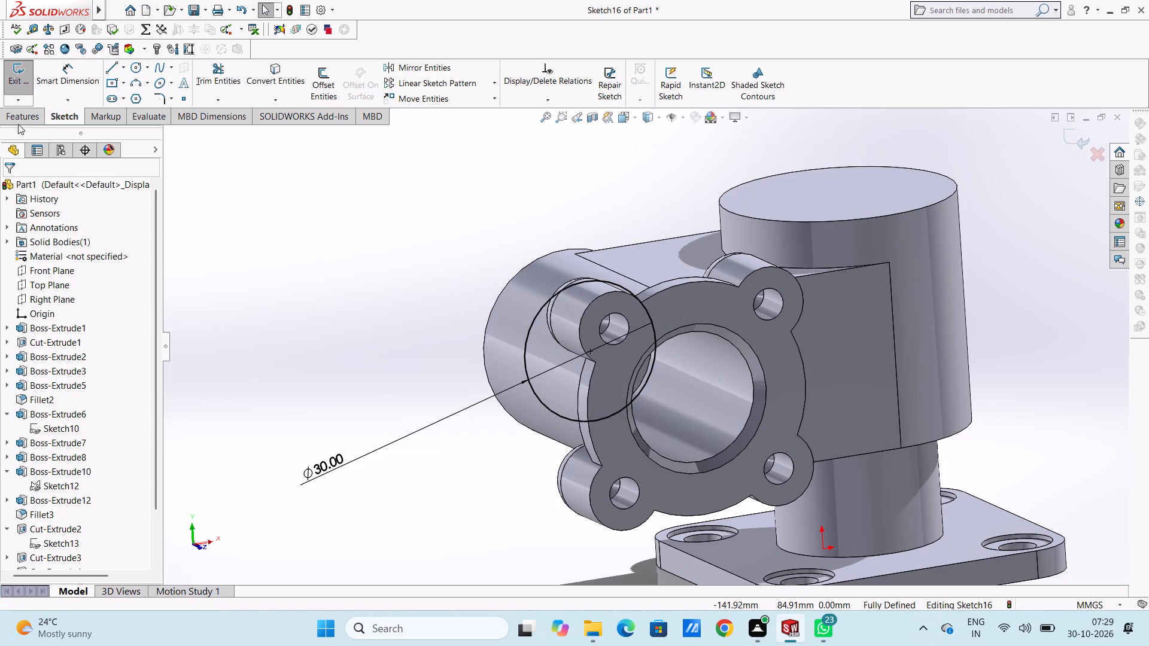
Cut-extrude the 30 mm circle blind to a depth of 40 mm, reversing the direction so it runs toward the flange.
left_click(23, 113)
left_click(202, 86)
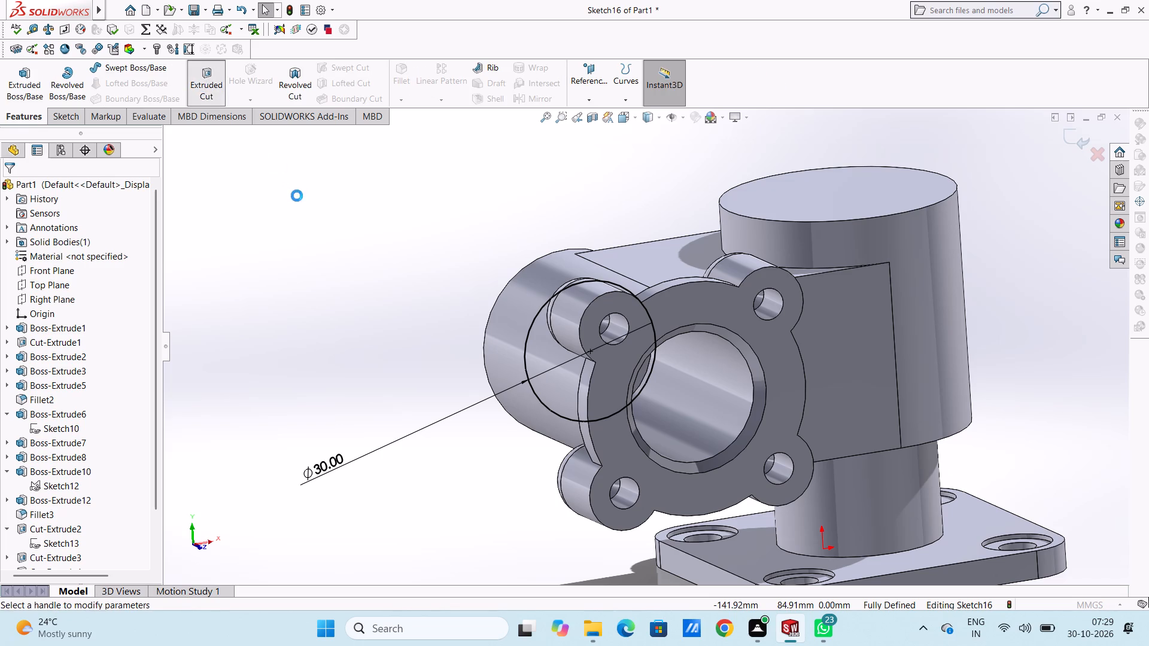
left_click(17, 268)
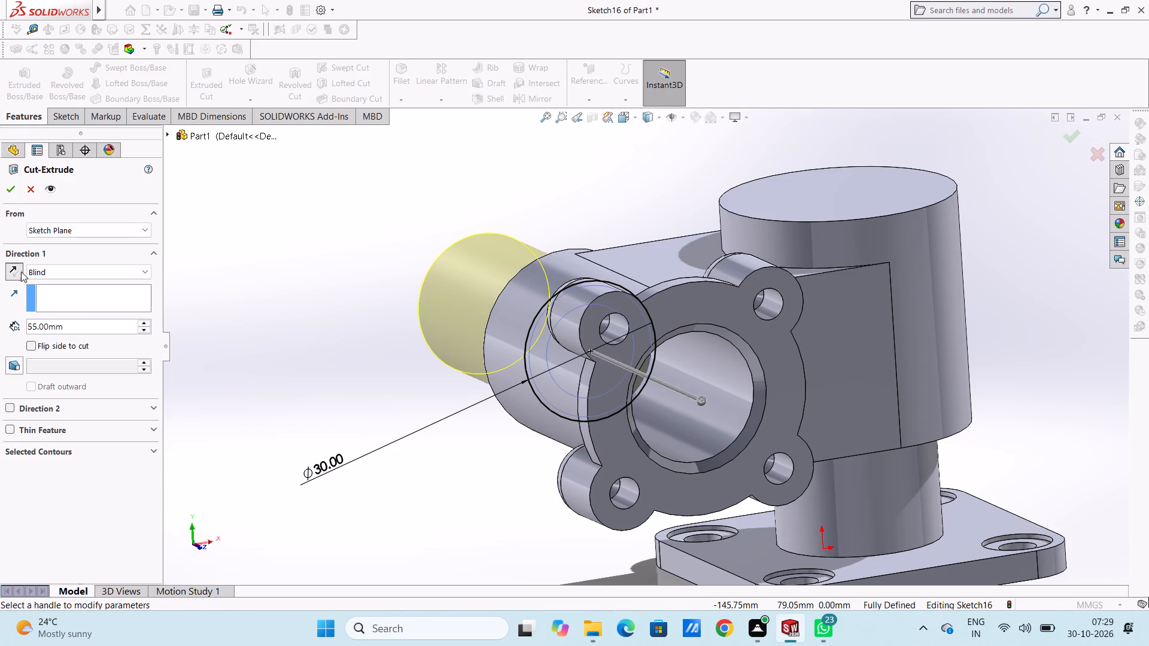
middle_click_drag(365, 220, 406, 266)
middle_click(406, 266)
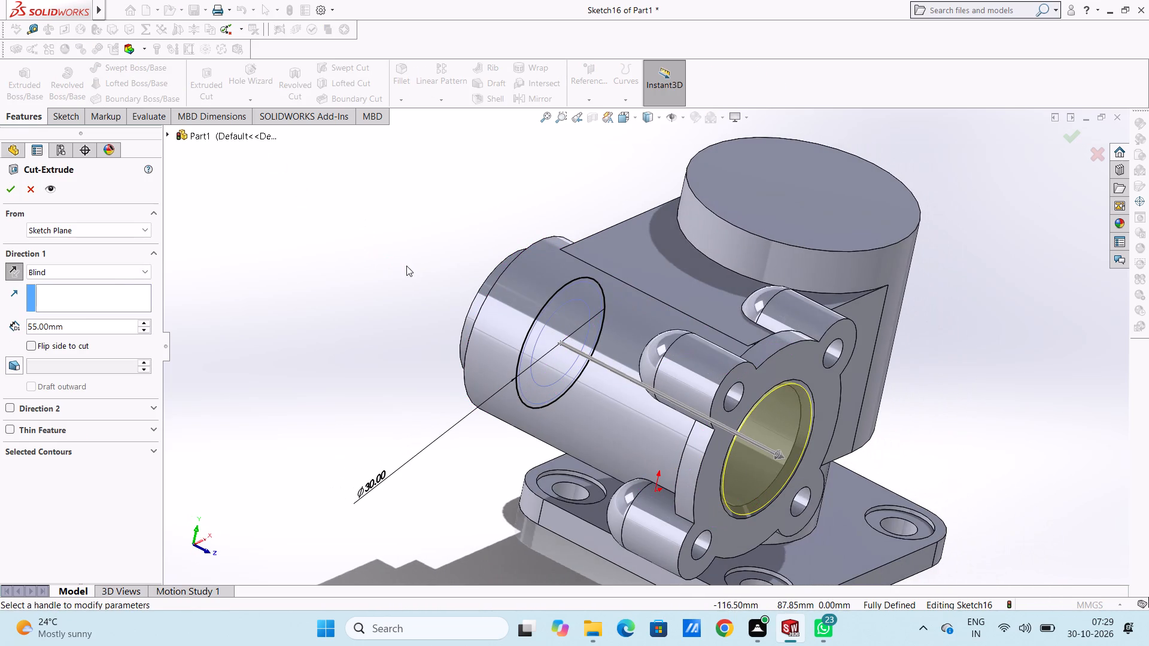
middle_click(386, 255)
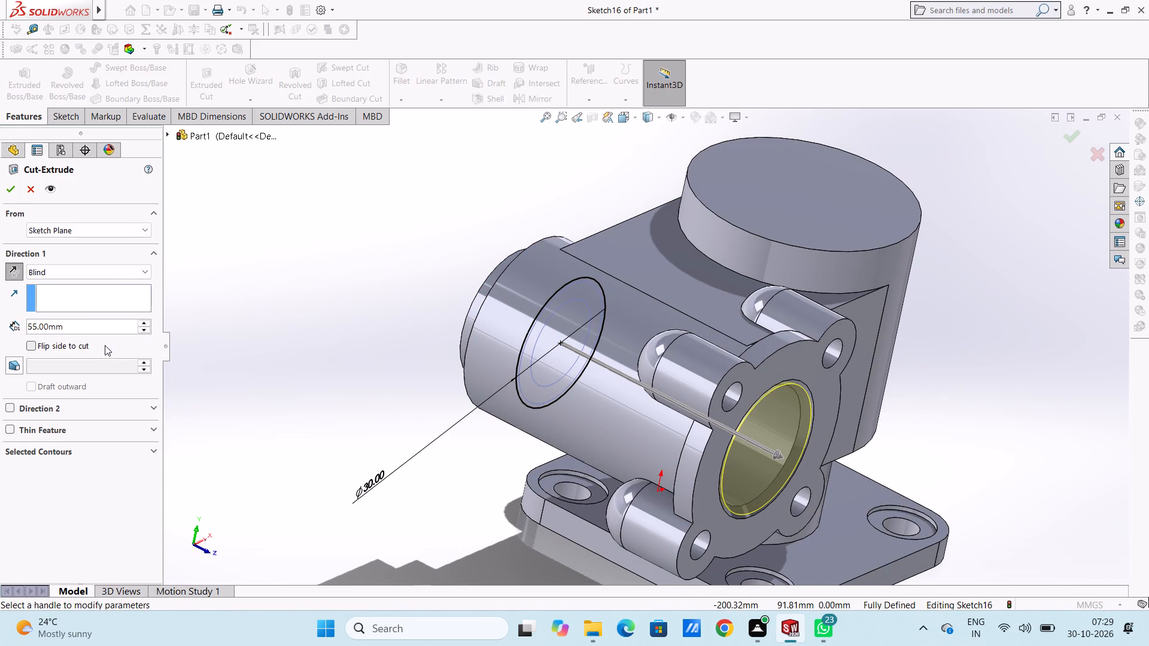
double_click(104, 330)
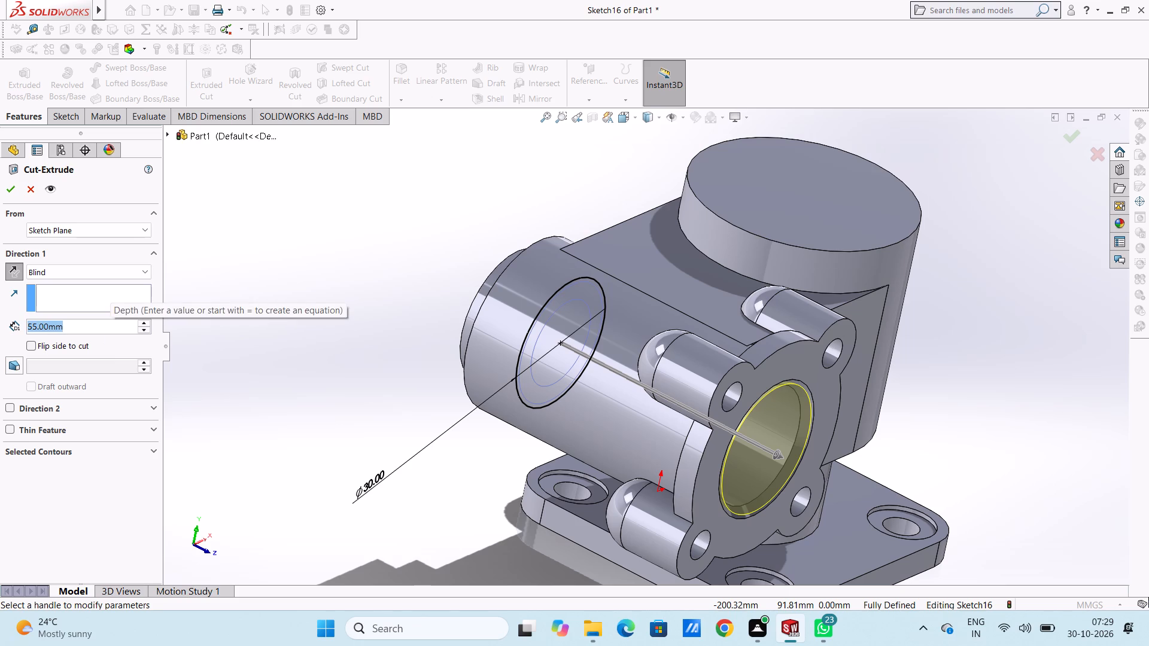
type("40")
key("Return")
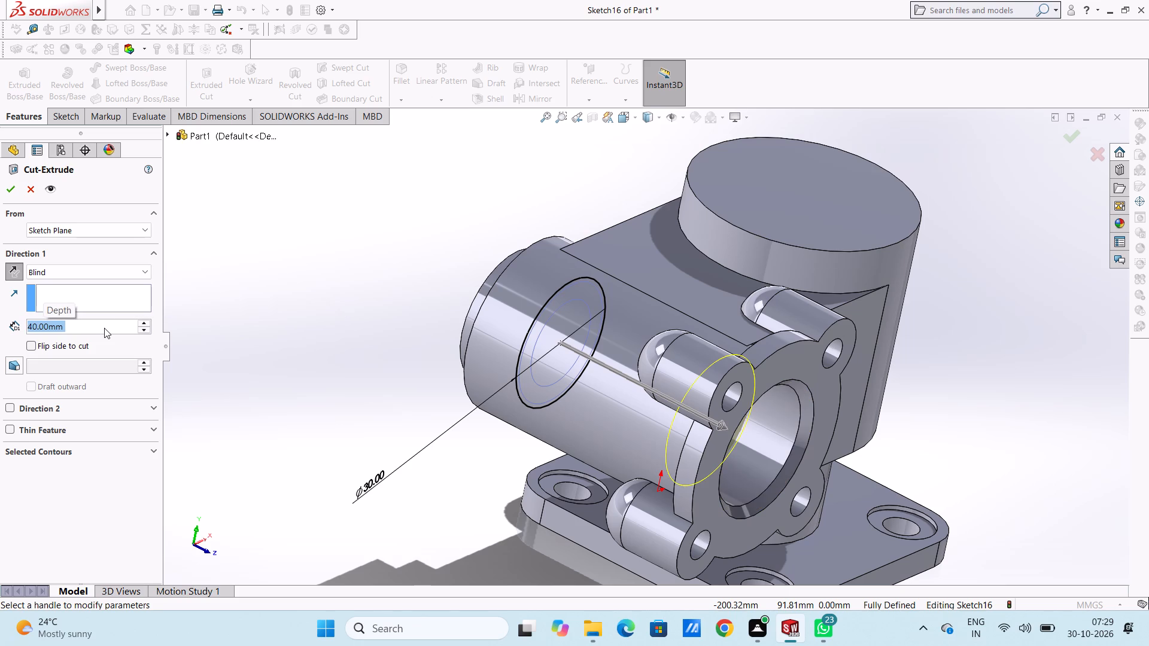
middle_click_drag(314, 382, 202, 374)
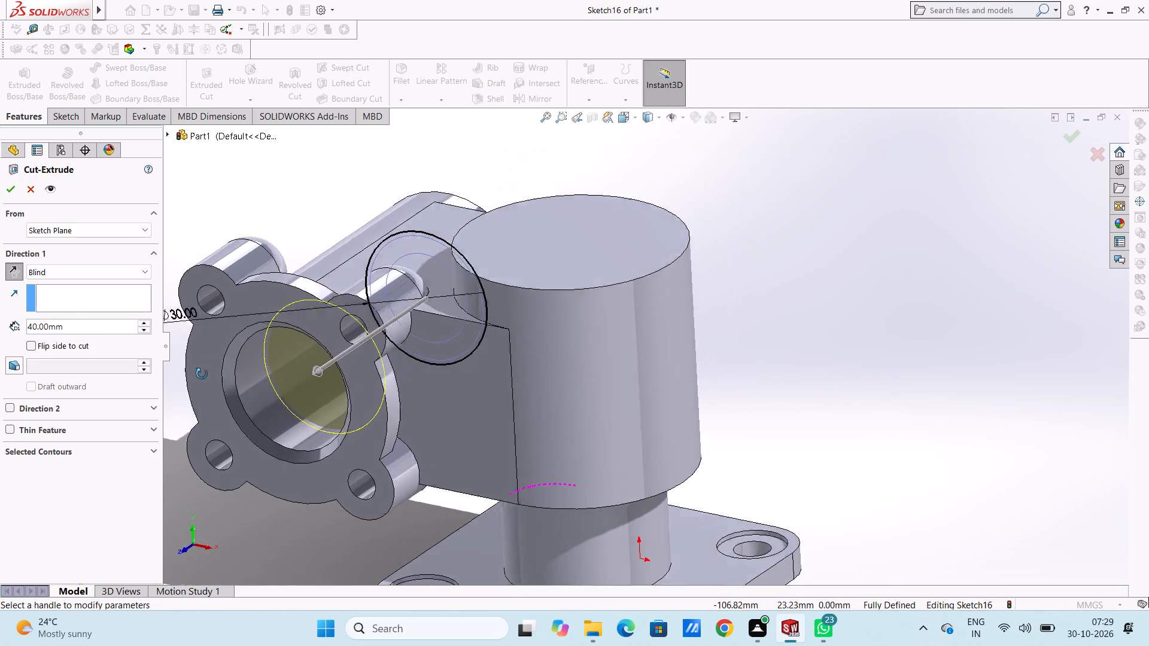
middle_click_drag(202, 374, 218, 374)
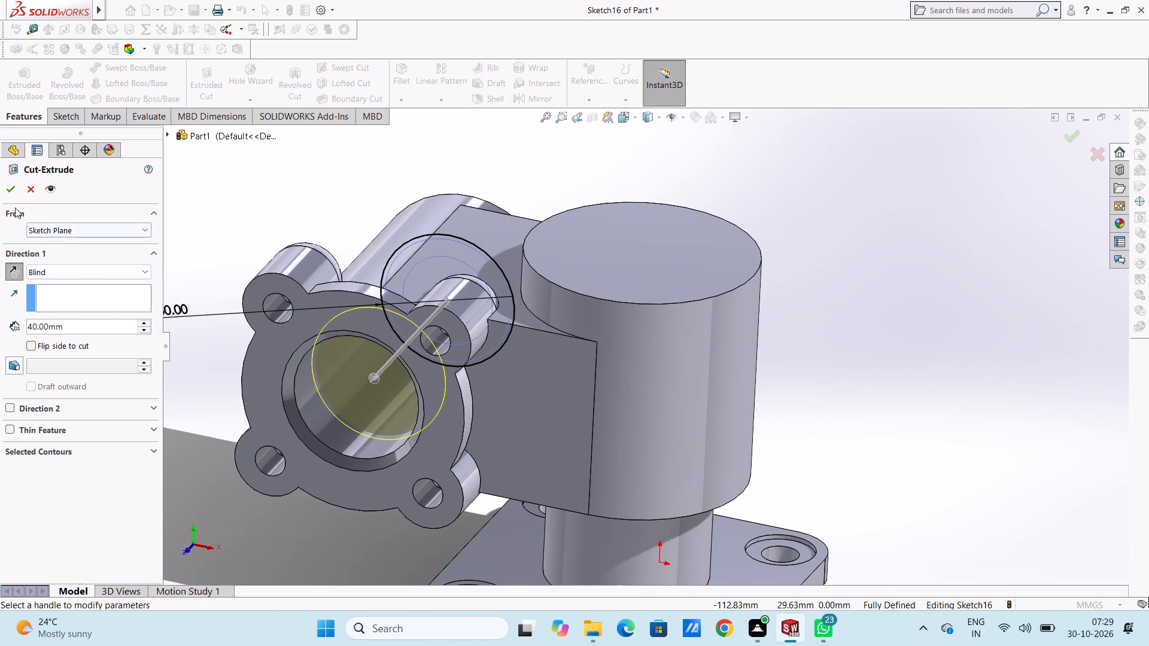
left_click(12, 191)
scroll(343, 237, "up", 4)
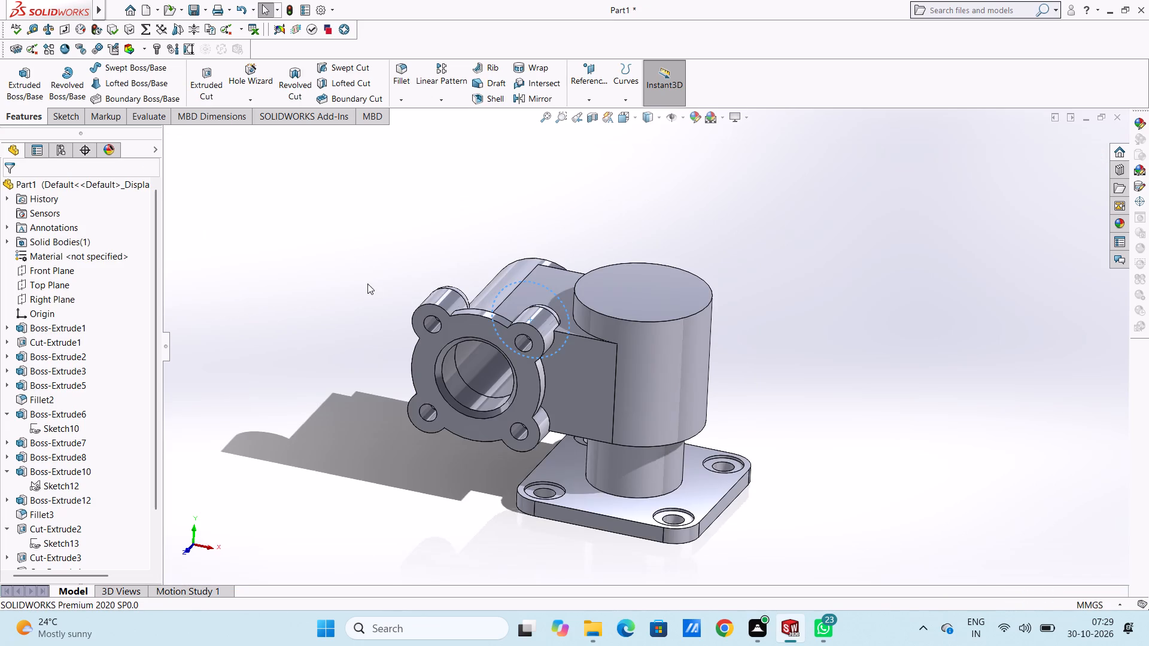
left_click(367, 284)
Examine the widened bore through the side arm from the flange side, the rear and above.
middle_click_drag(378, 342, 424, 295)
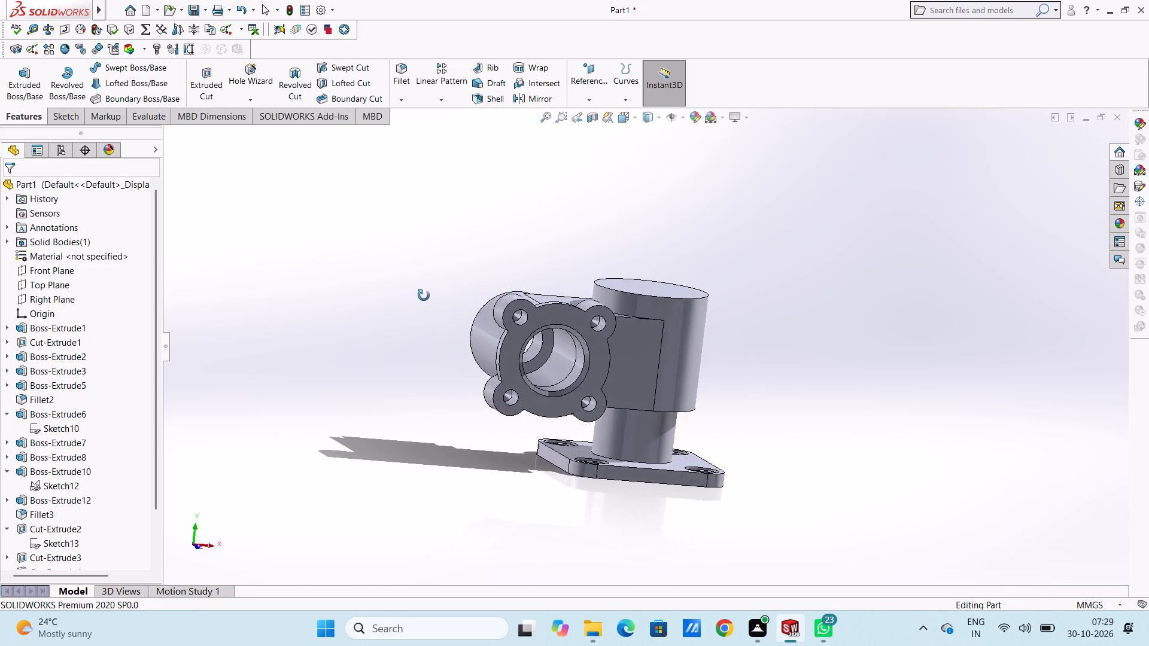
middle_click_drag(424, 295, 395, 298)
middle_click_drag(391, 300, 427, 348)
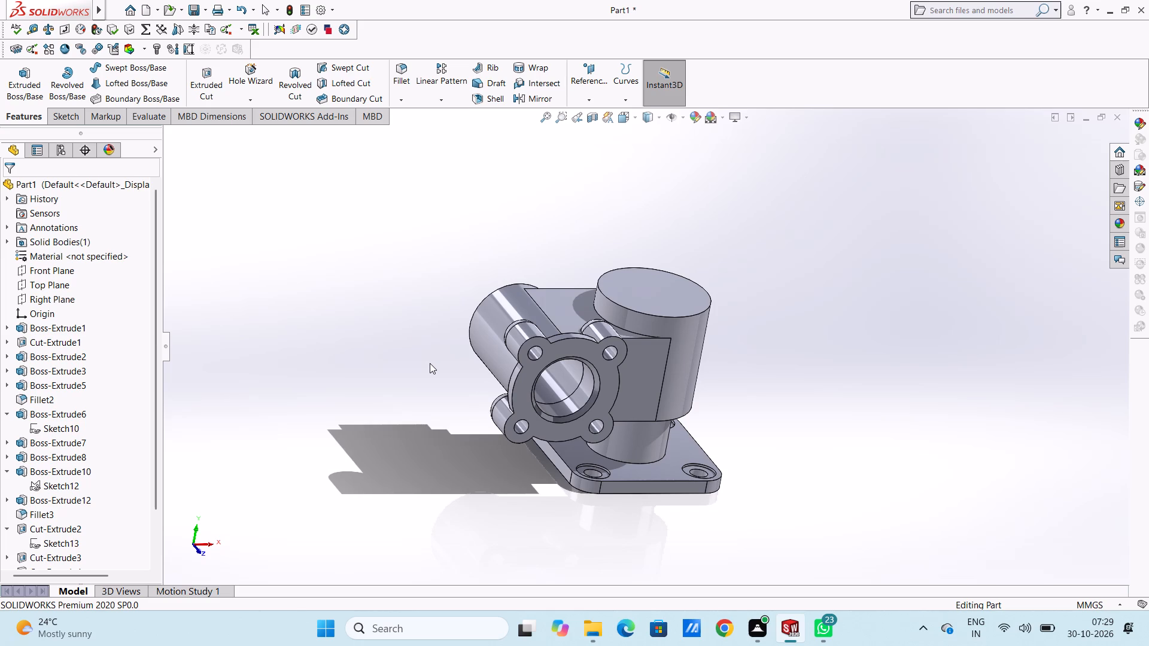
middle_click_drag(461, 437, 428, 362)
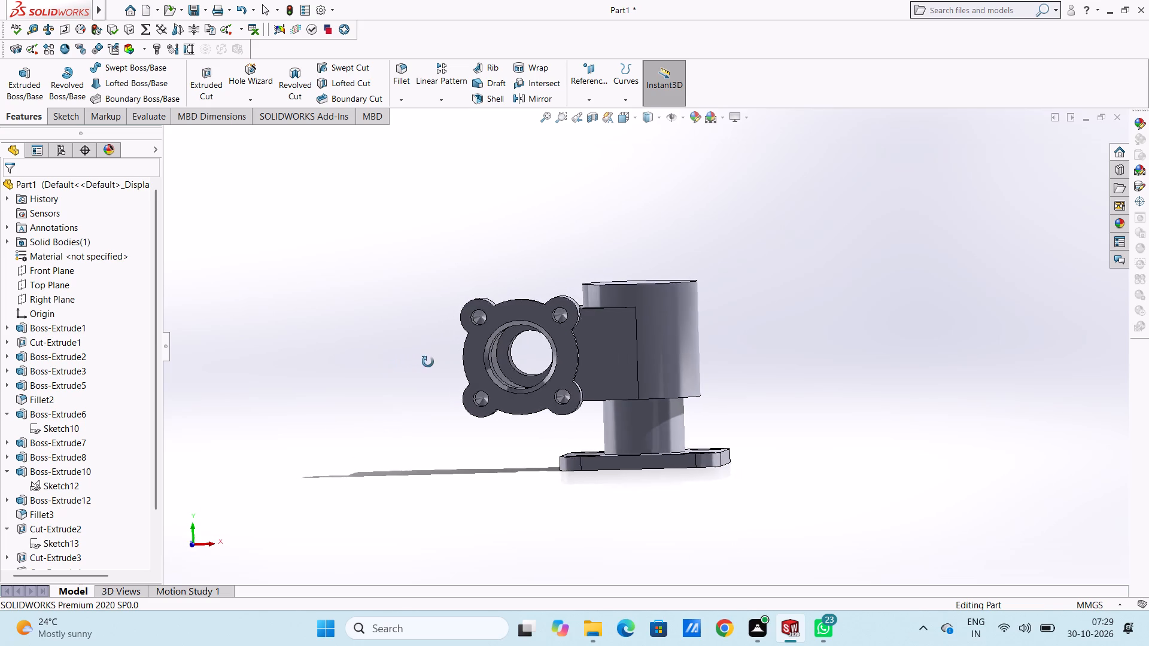
middle_click_drag(428, 362, 424, 471)
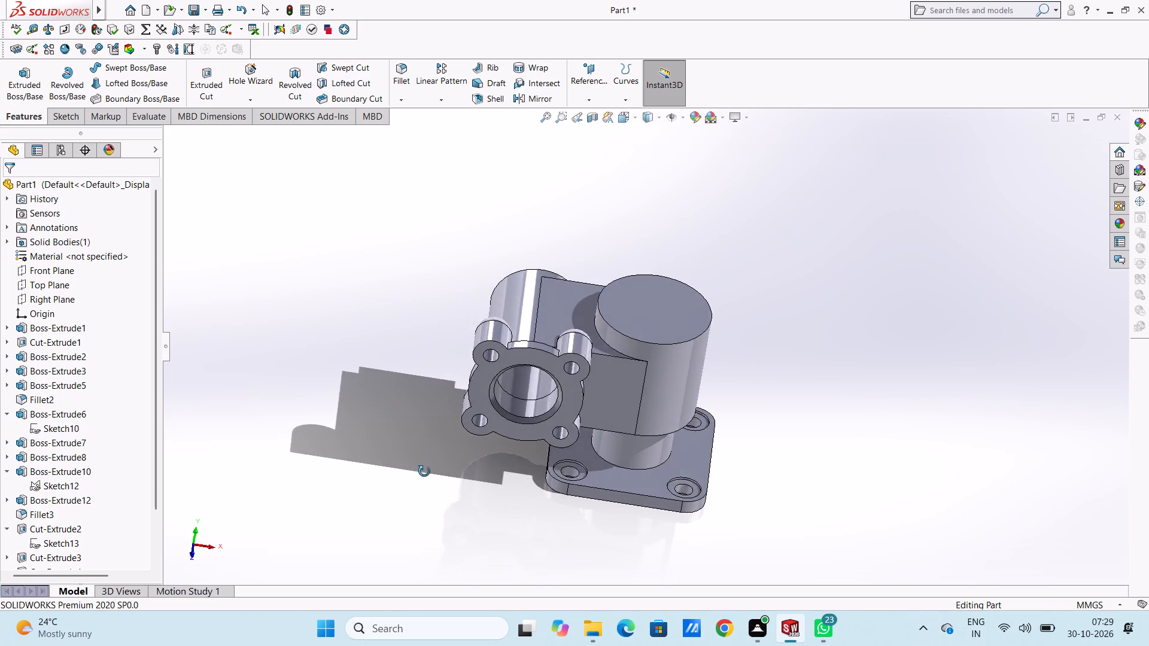
middle_click_drag(424, 471, 414, 437)
middle_click_drag(415, 422, 636, 367)
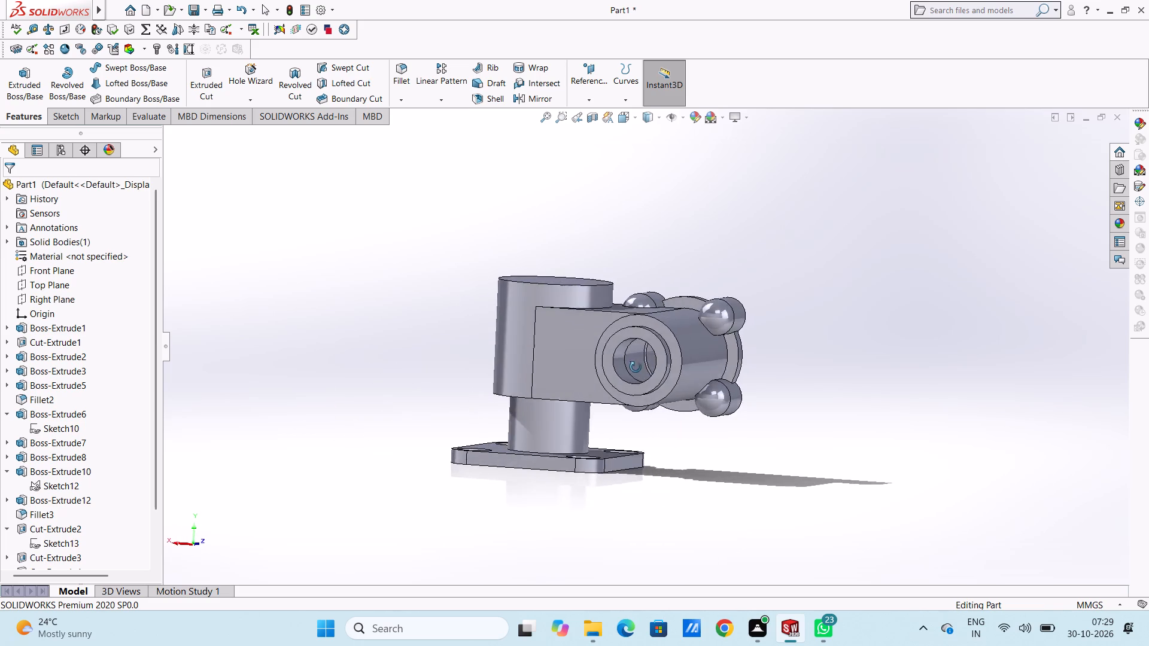
middle_click_drag(636, 367, 548, 422)
middle_click_drag(548, 422, 540, 419)
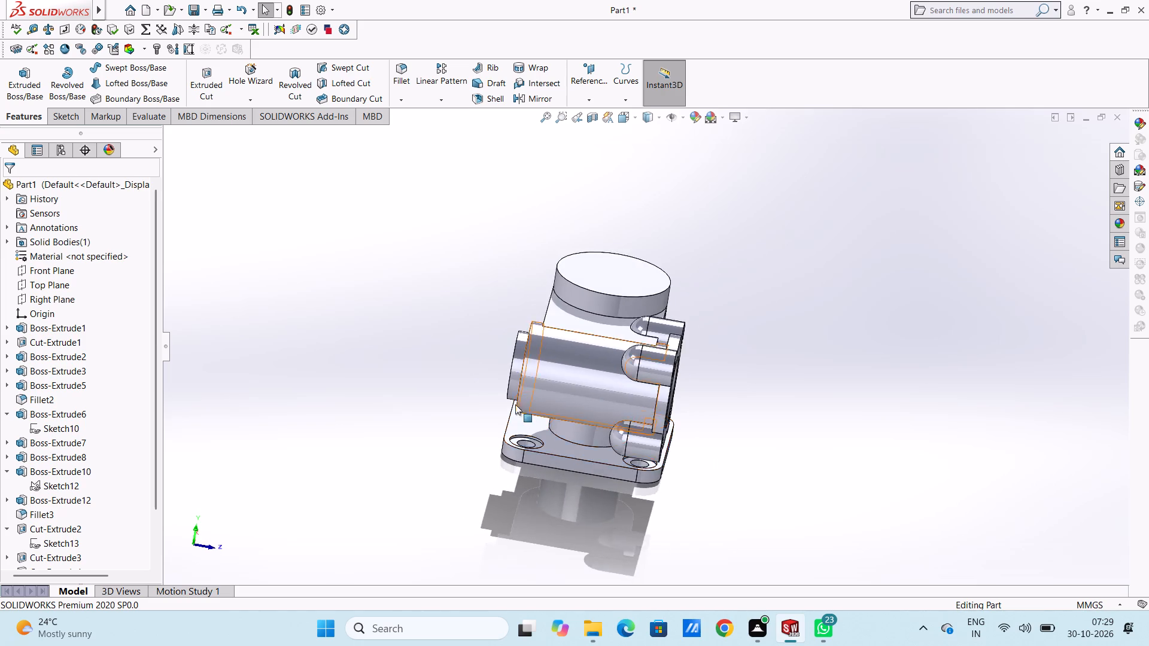
scroll(494, 371, "down", 1)
middle_click_drag(523, 415, 420, 388)
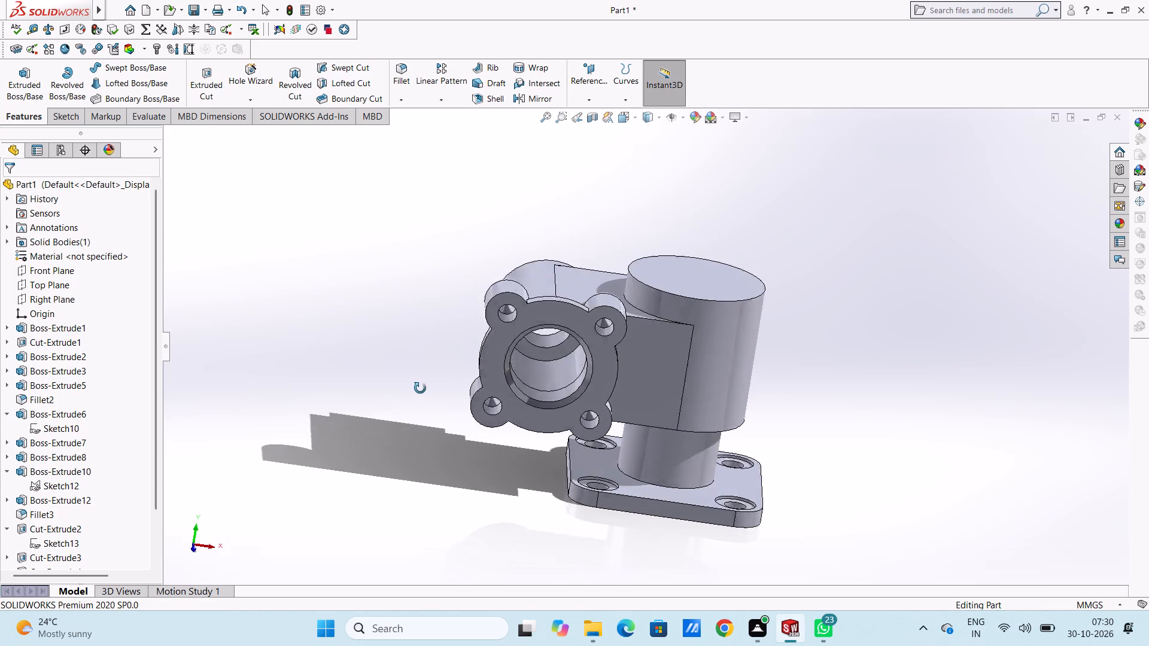
middle_click_drag(420, 388, 388, 344)
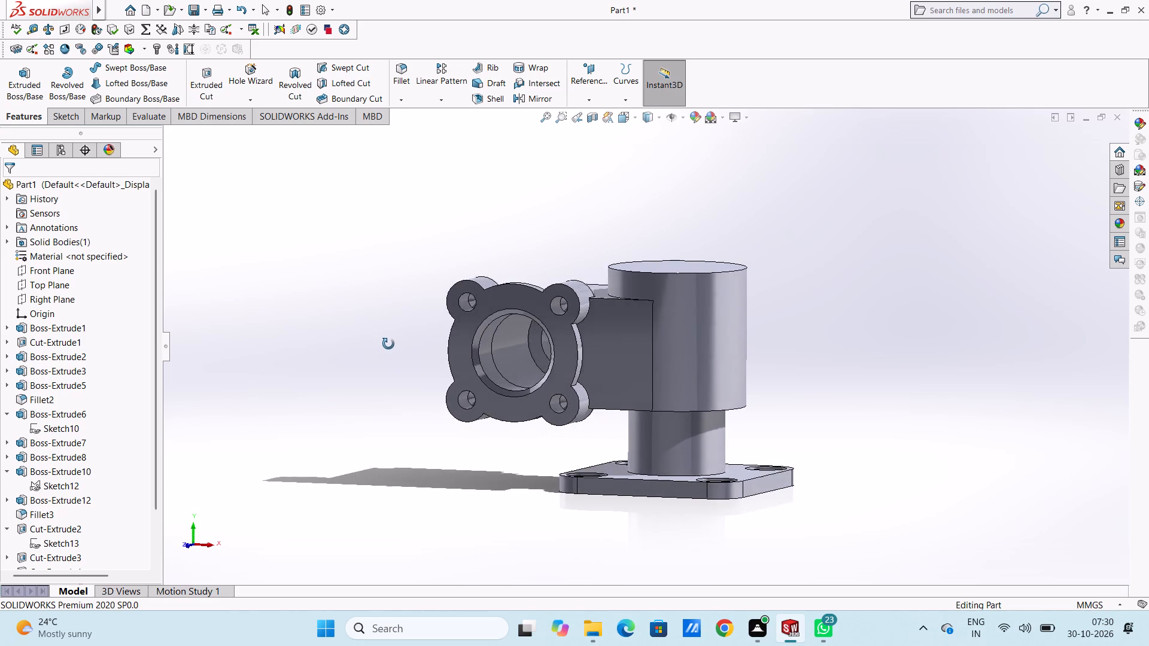
middle_click_drag(388, 344, 399, 360)
scroll(399, 360, "up", 1)
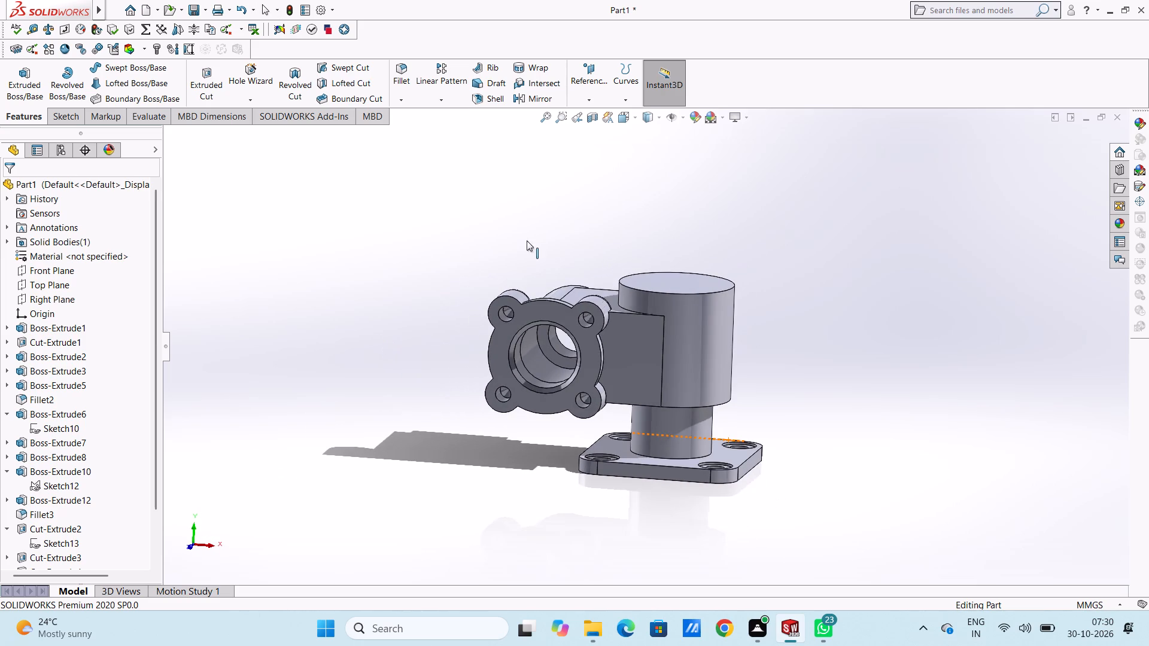
Create a section view with the nearly horizontal cutting plane offset about 8 mm, cutting through the side arm's bore.
left_click(590, 121)
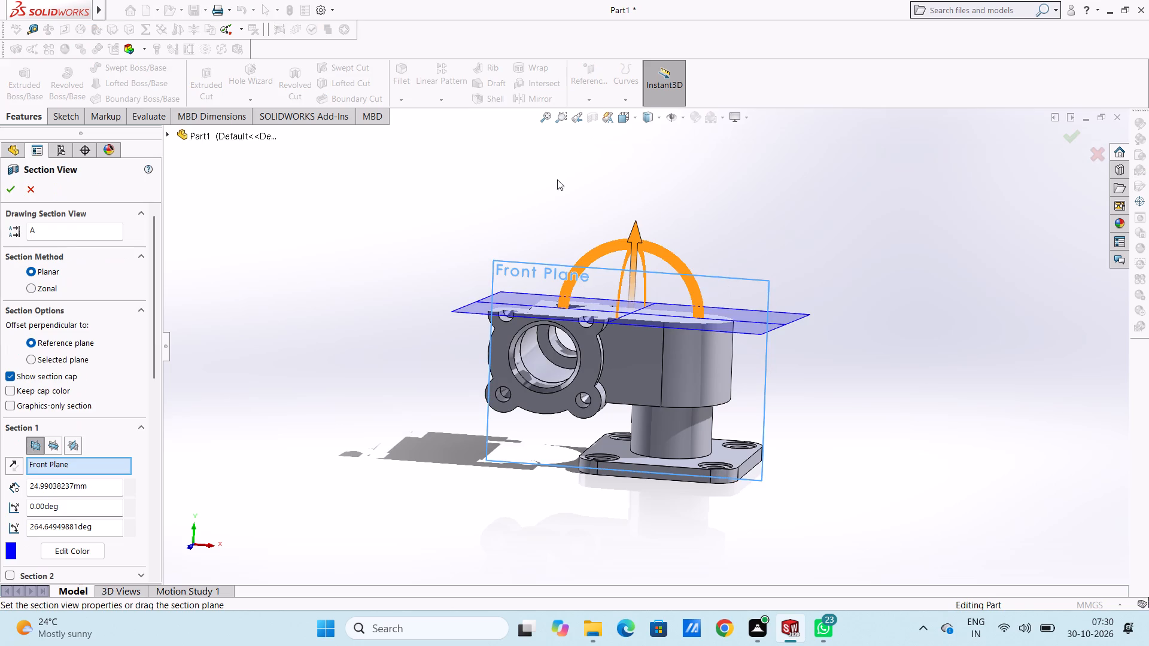
left_click_drag(635, 221, 631, 261)
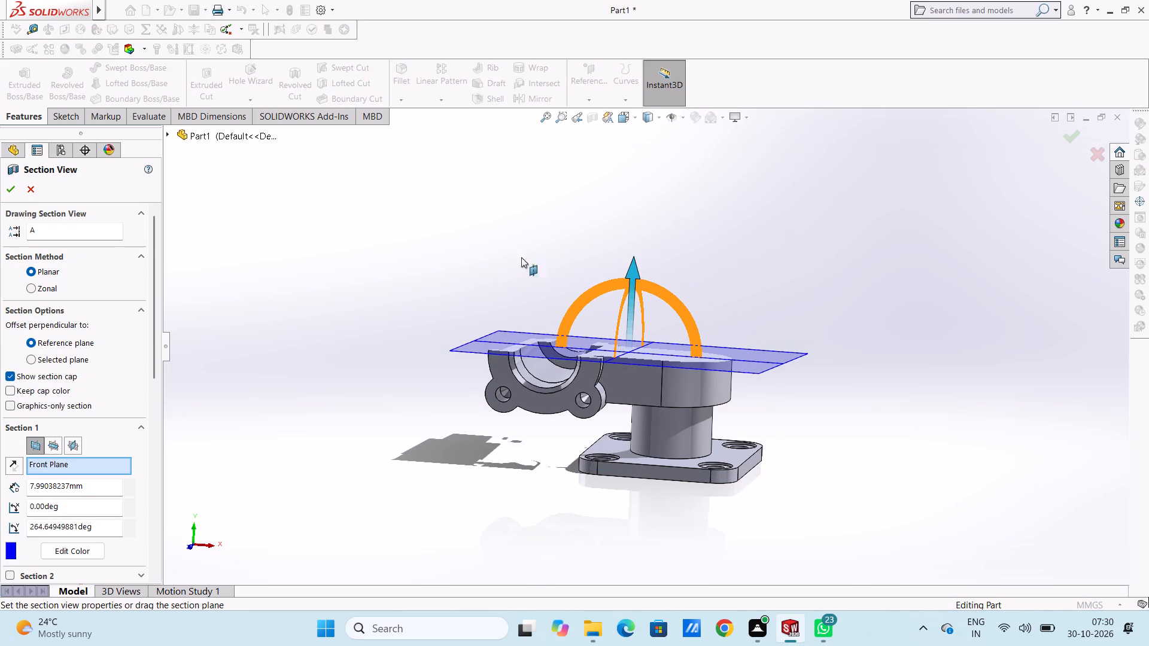
left_click(4, 188)
Examine the sectioned side arm's stepped bore profile from above, including the exact top view, and at oblique angles.
middle_click_drag(489, 249, 497, 431)
middle_click_drag(401, 290, 398, 382)
middle_click_drag(390, 372, 367, 341)
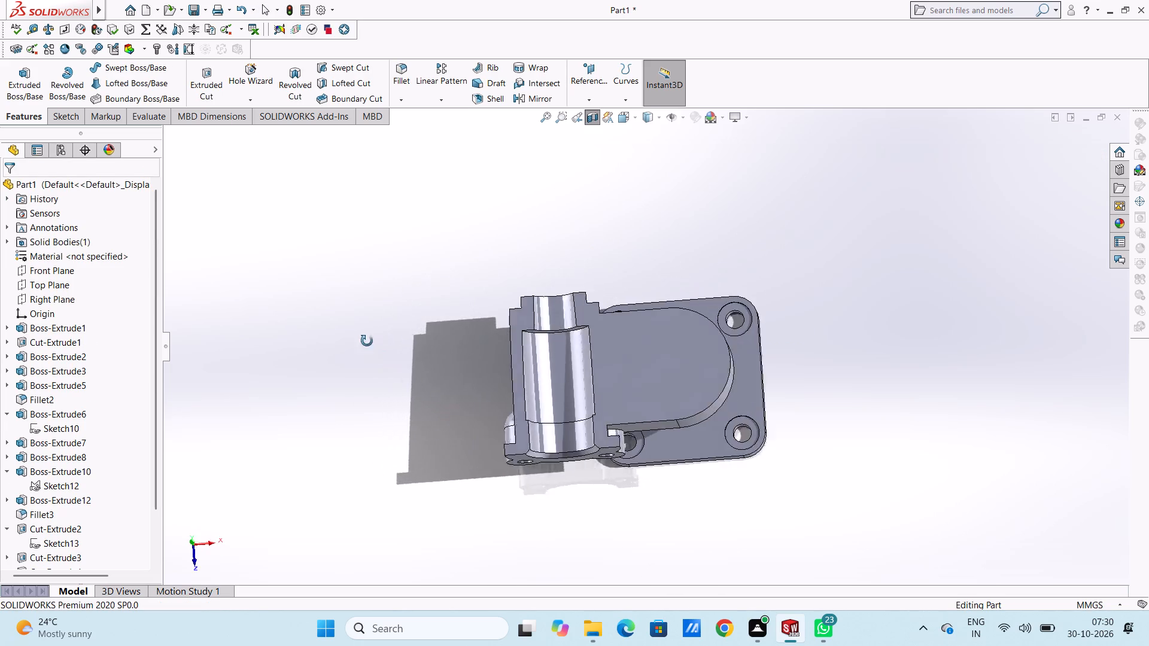
middle_click_drag(367, 341, 386, 361)
middle_click_drag(392, 335, 373, 337)
middle_click_drag(380, 343, 395, 347)
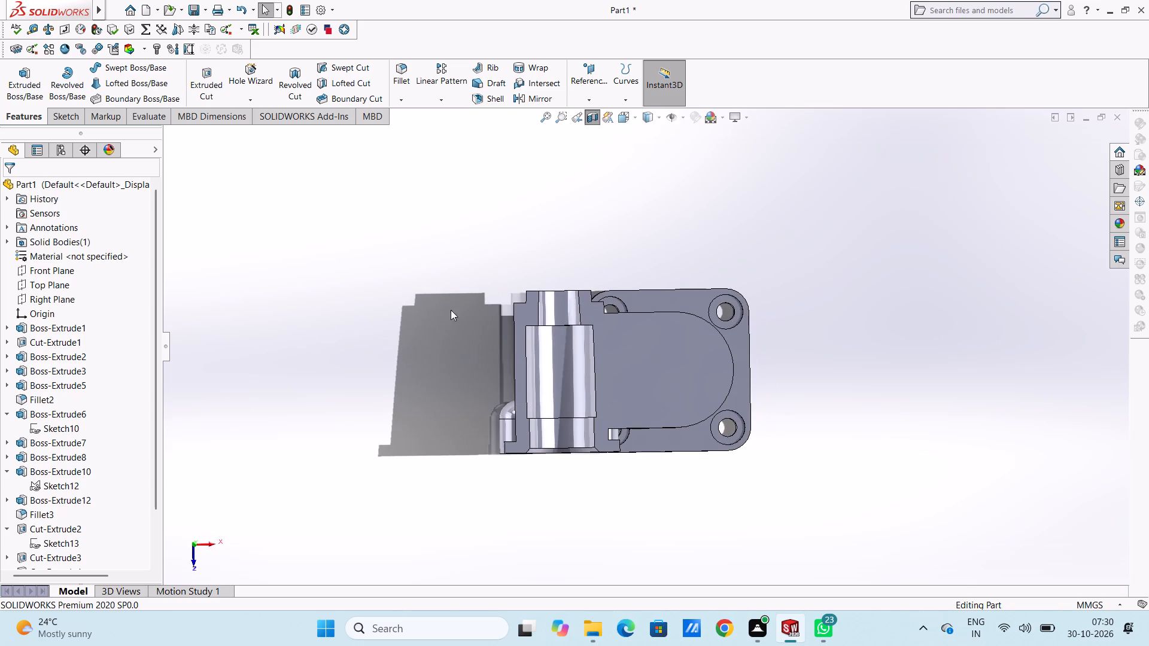
middle_click_drag(493, 356, 490, 376)
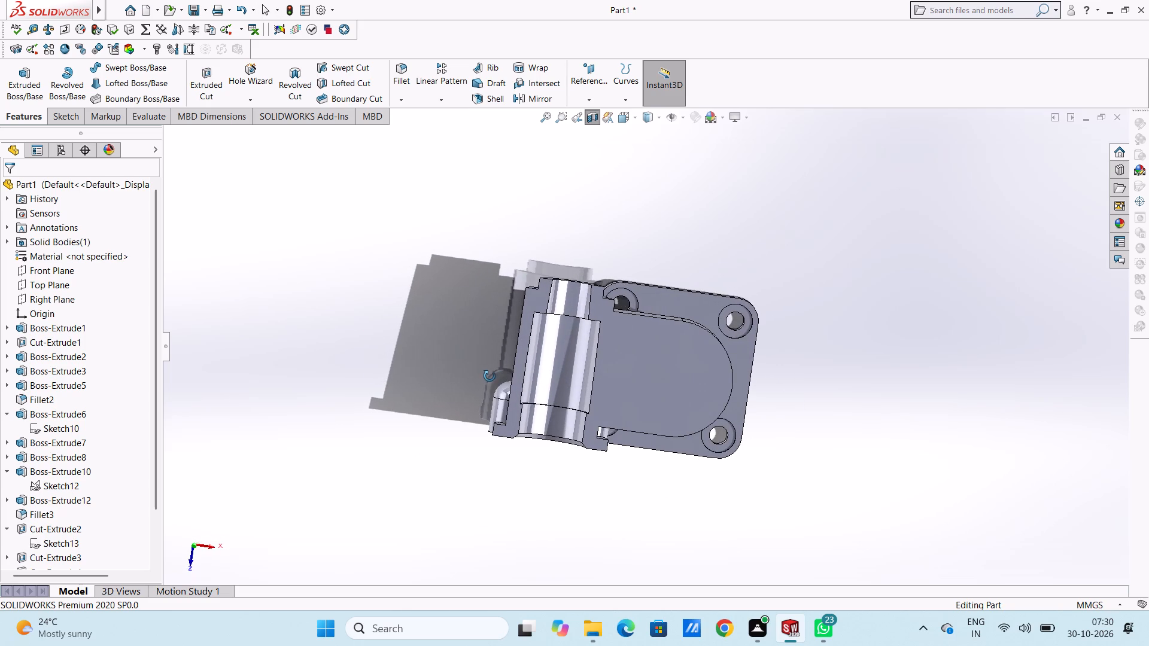
middle_click_drag(490, 376, 489, 348)
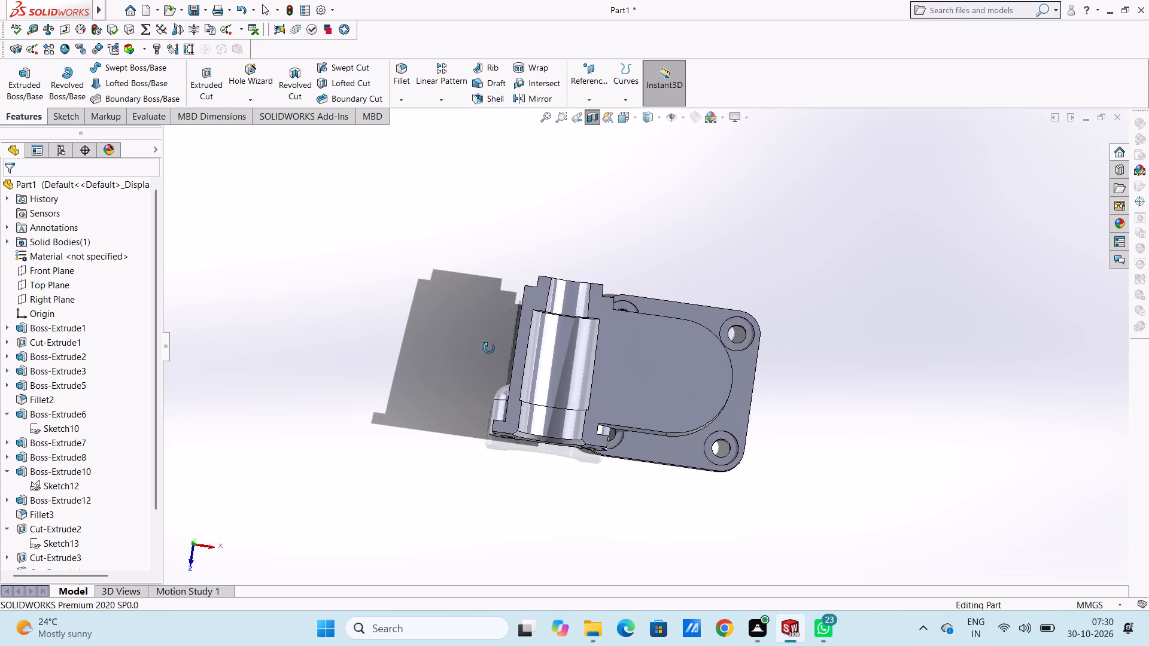
middle_click_drag(489, 348, 481, 364)
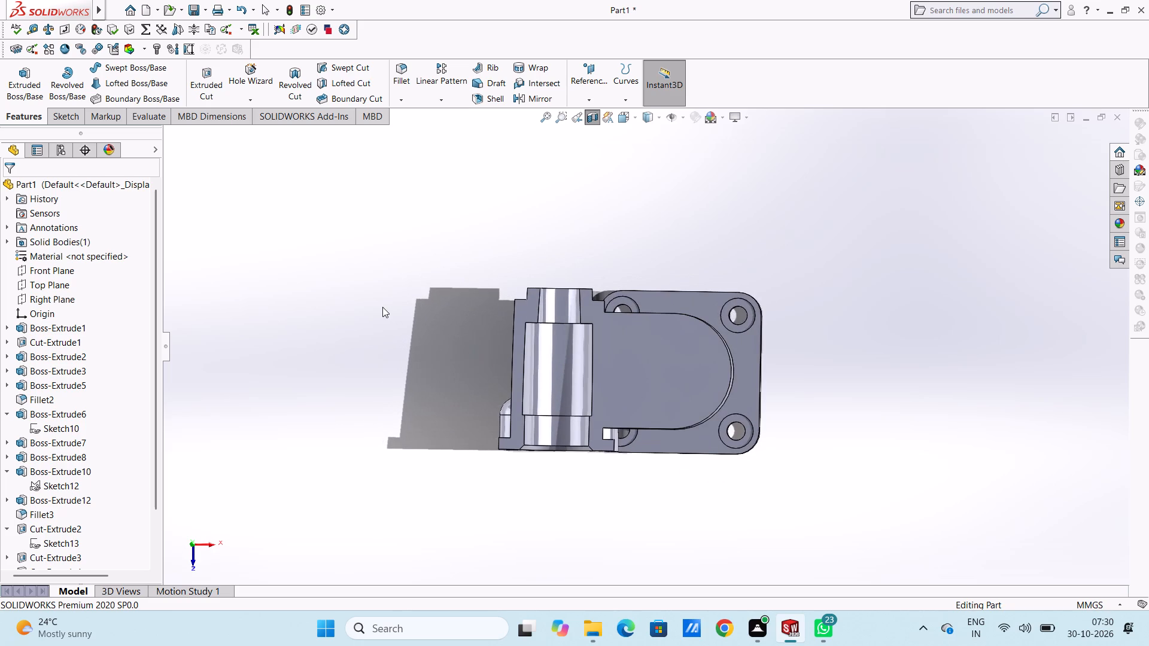
key("ctrl+5")
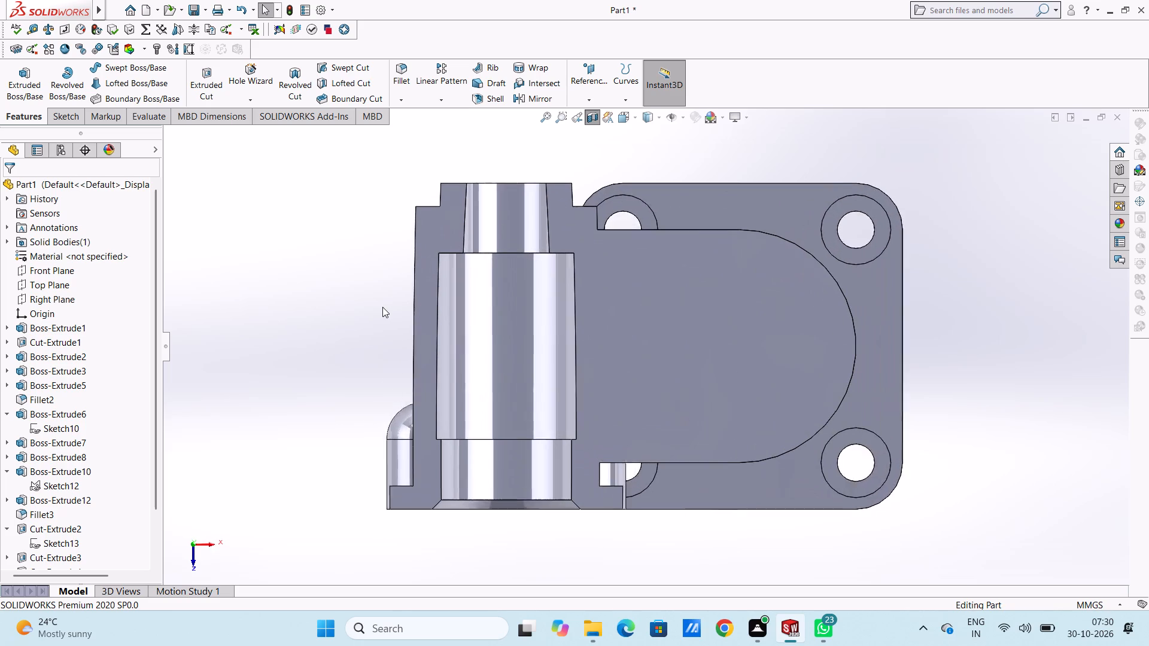
scroll(539, 310, "up", 3)
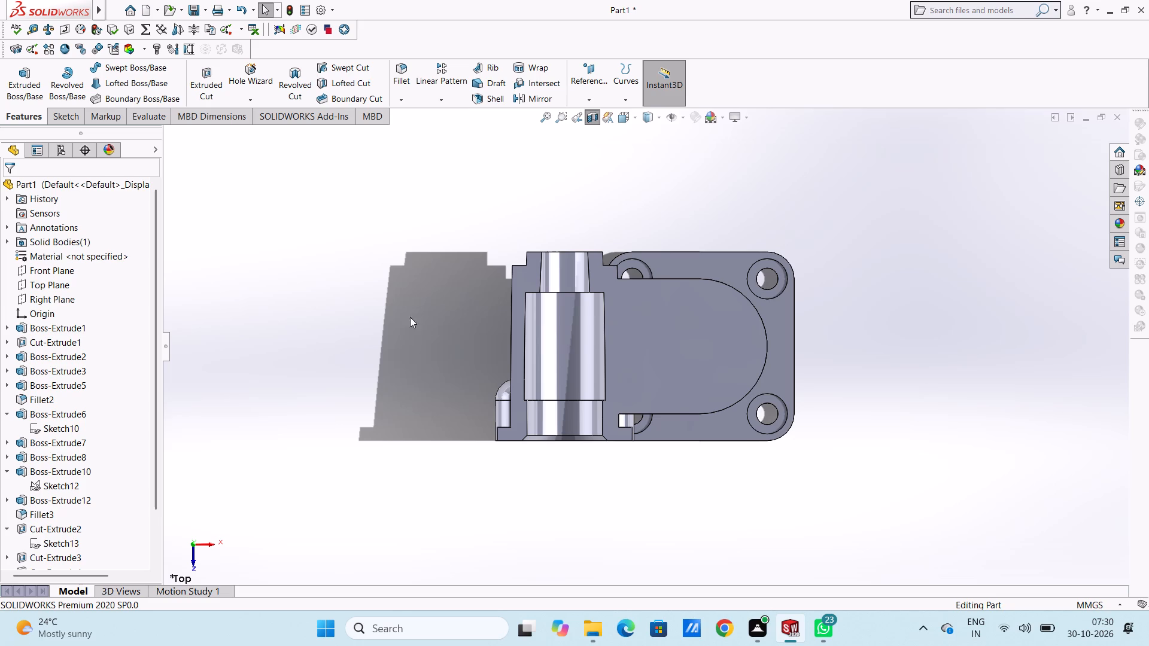
middle_click_drag(409, 370, 403, 267)
middle_click_drag(422, 383, 425, 267)
middle_click_drag(429, 351, 437, 420)
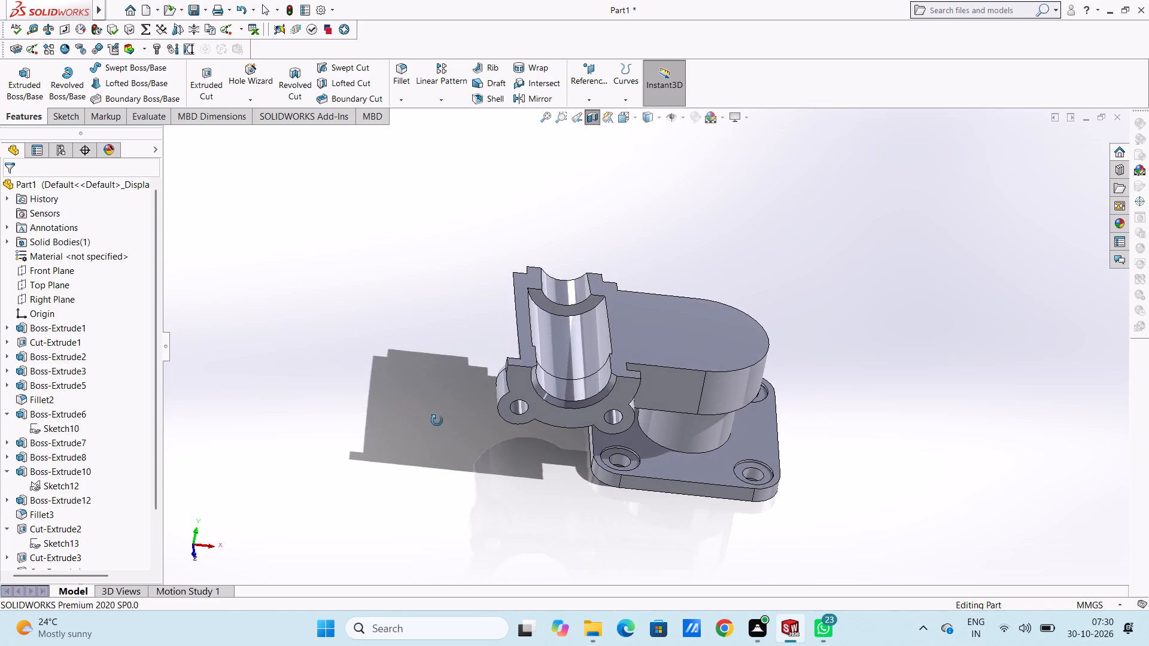
Turn off the section view to show the whole part again.
middle_click_drag(437, 420, 393, 389)
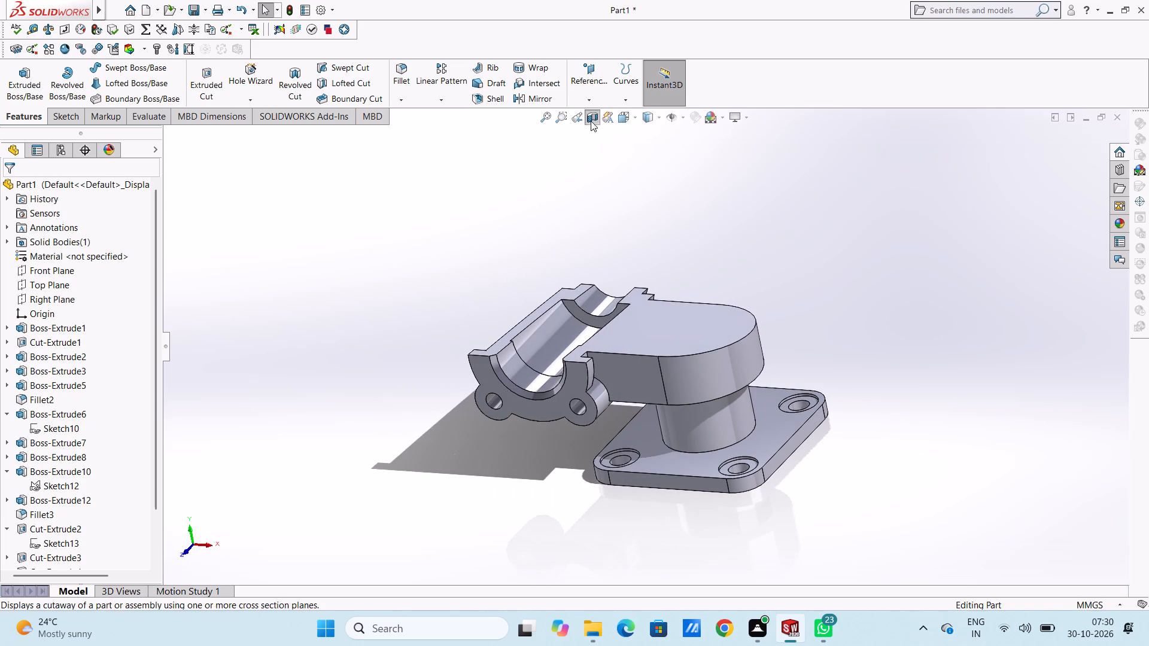
left_click(590, 120)
Examine the unsectioned part from the flange side, at oblique angles from above and from below.
middle_click_drag(406, 348, 407, 292)
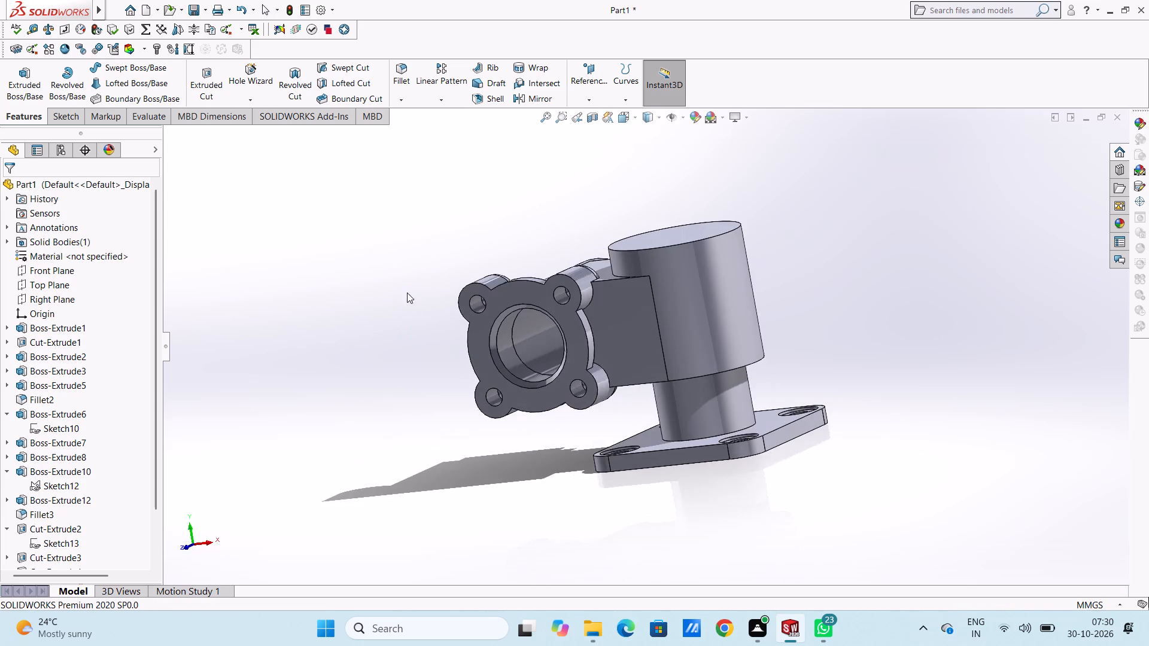
middle_click_drag(422, 361, 418, 400)
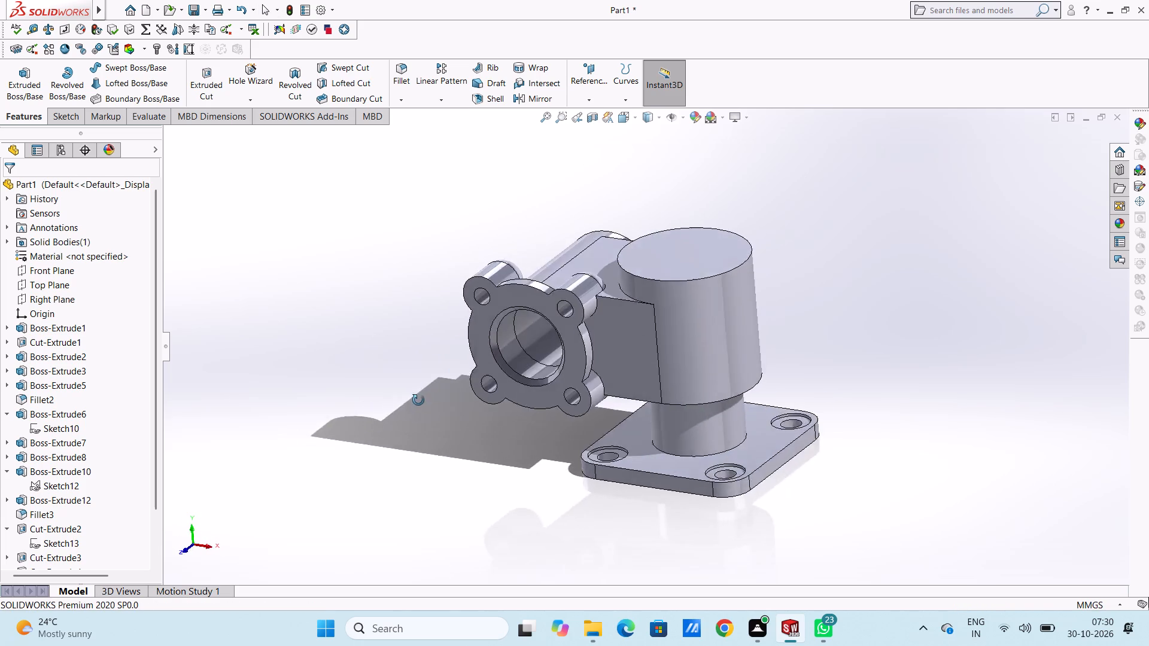
middle_click_drag(418, 400, 391, 451)
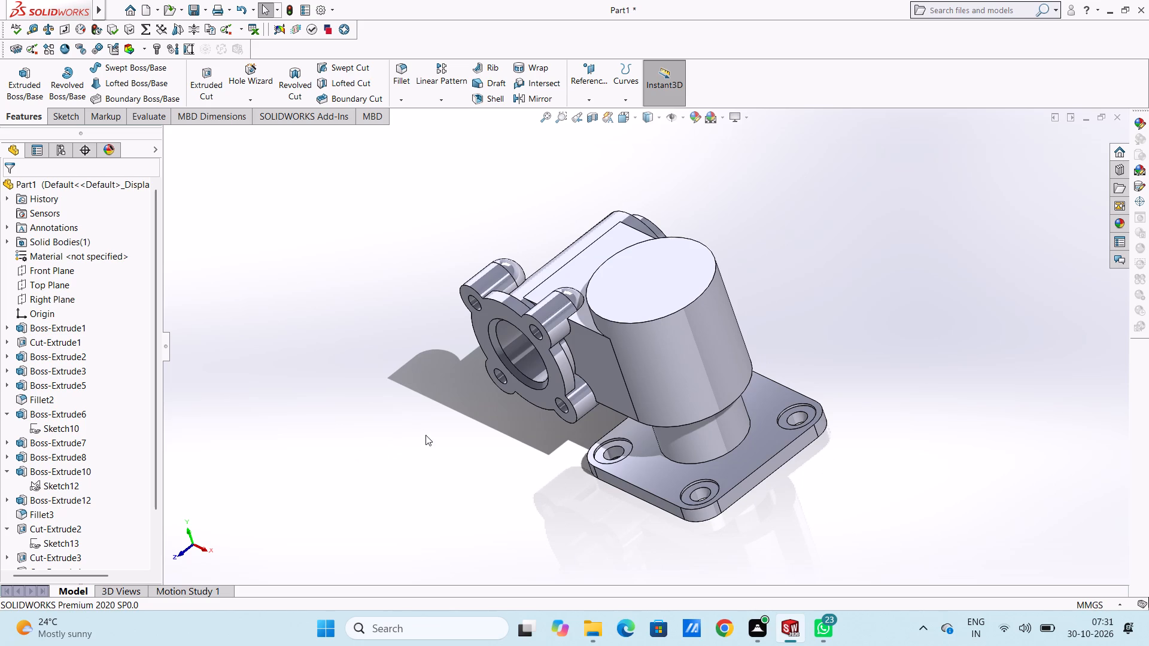
middle_click_drag(455, 445, 501, 347)
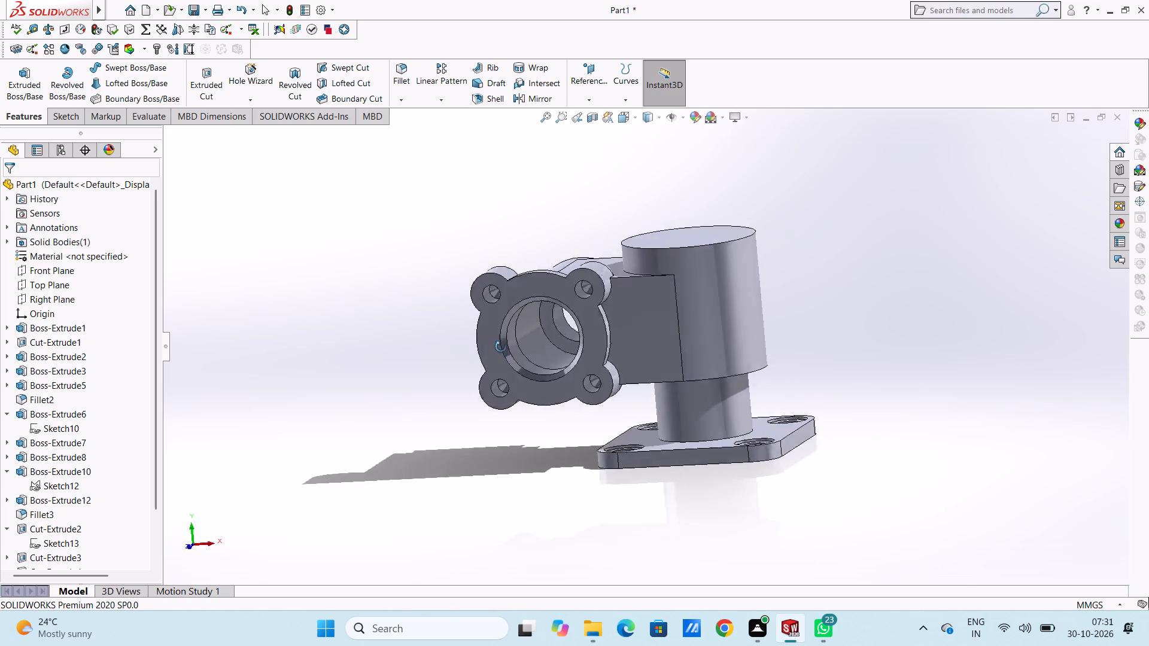
middle_click_drag(501, 347, 506, 270)
middle_click_drag(458, 389, 439, 391)
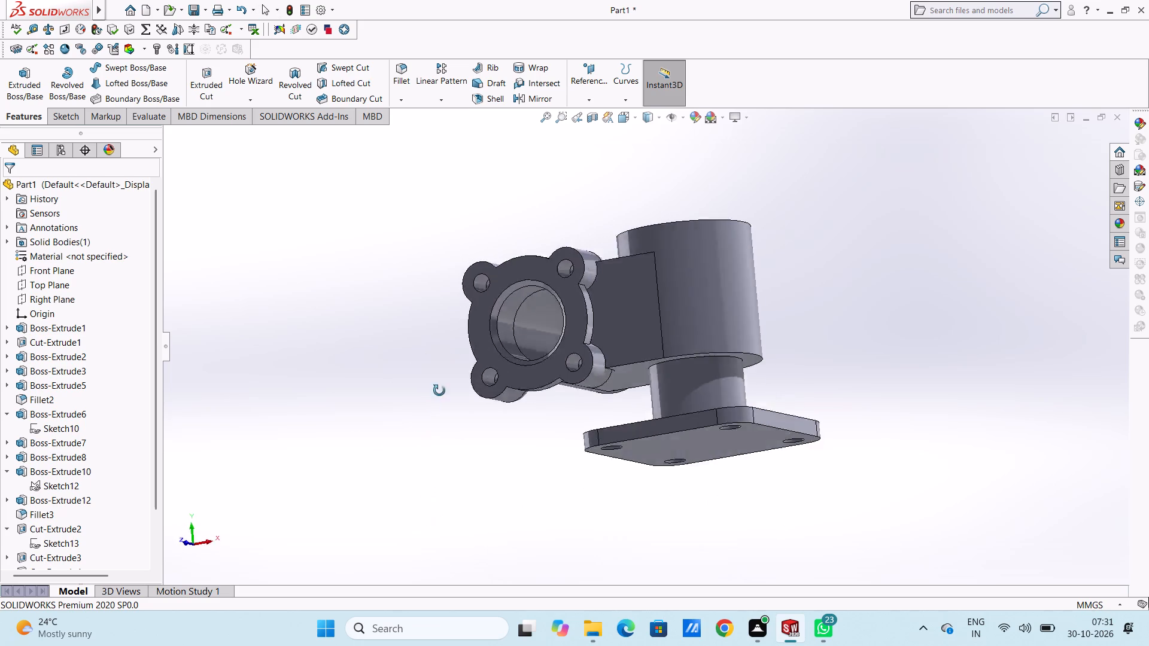
middle_click_drag(439, 391, 446, 516)
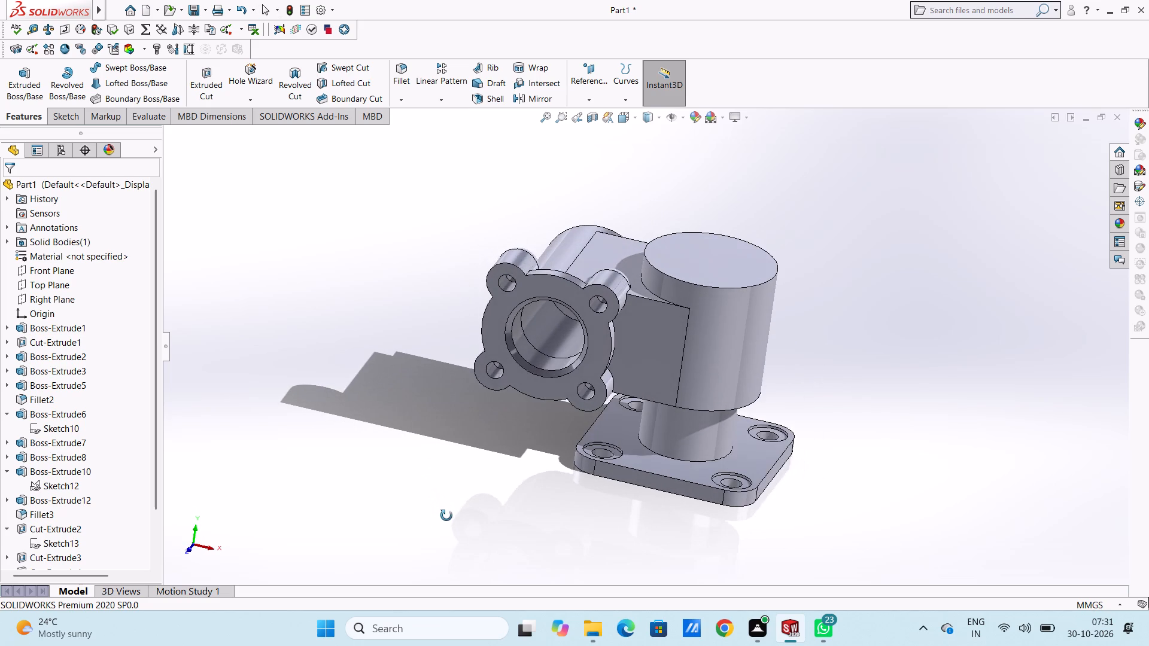
middle_click_drag(446, 516, 446, 516)
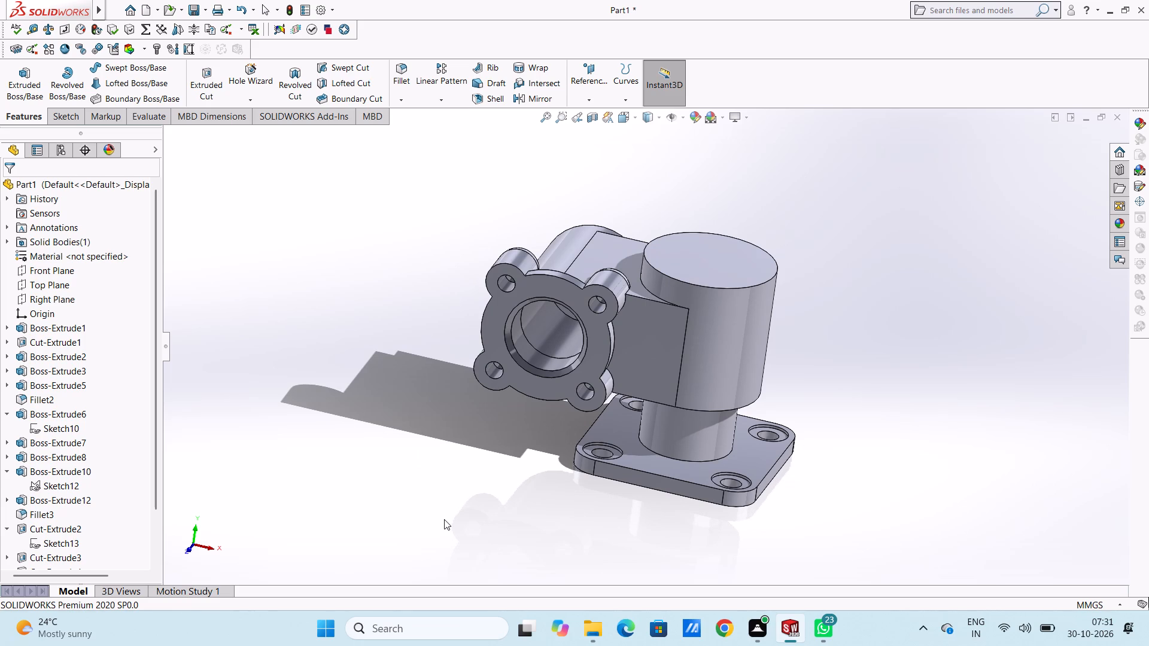
Sketch a circle about 29 mm in diameter on the base plate's bottom face, centred on the origin.
key("ctrl+6")
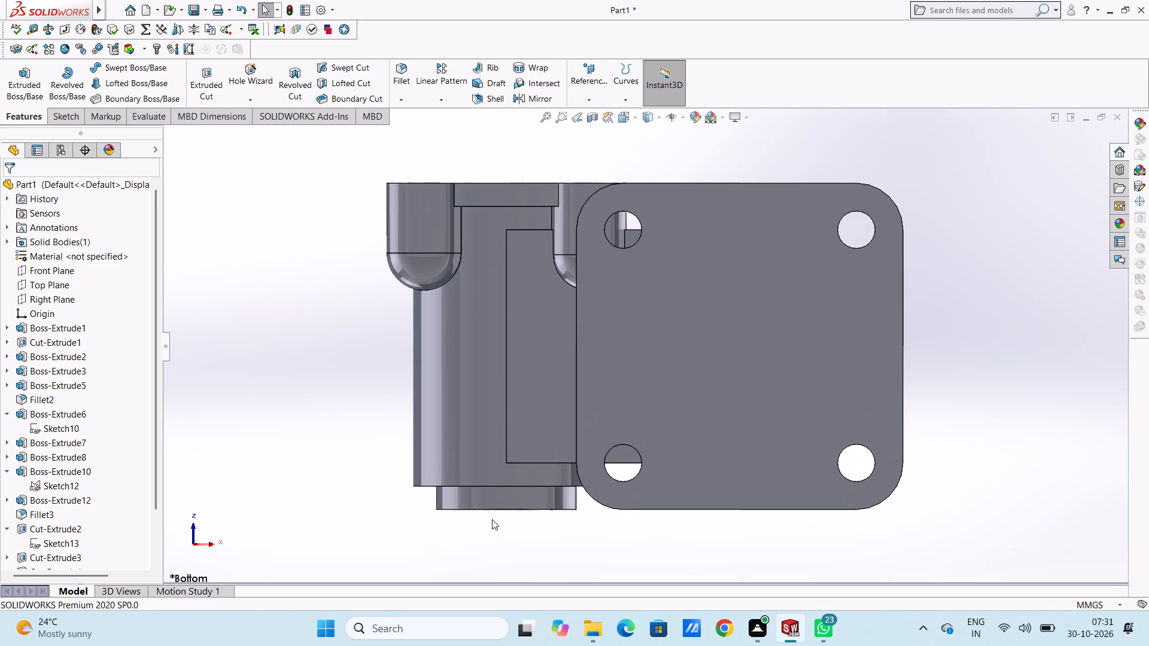
left_click(725, 386)
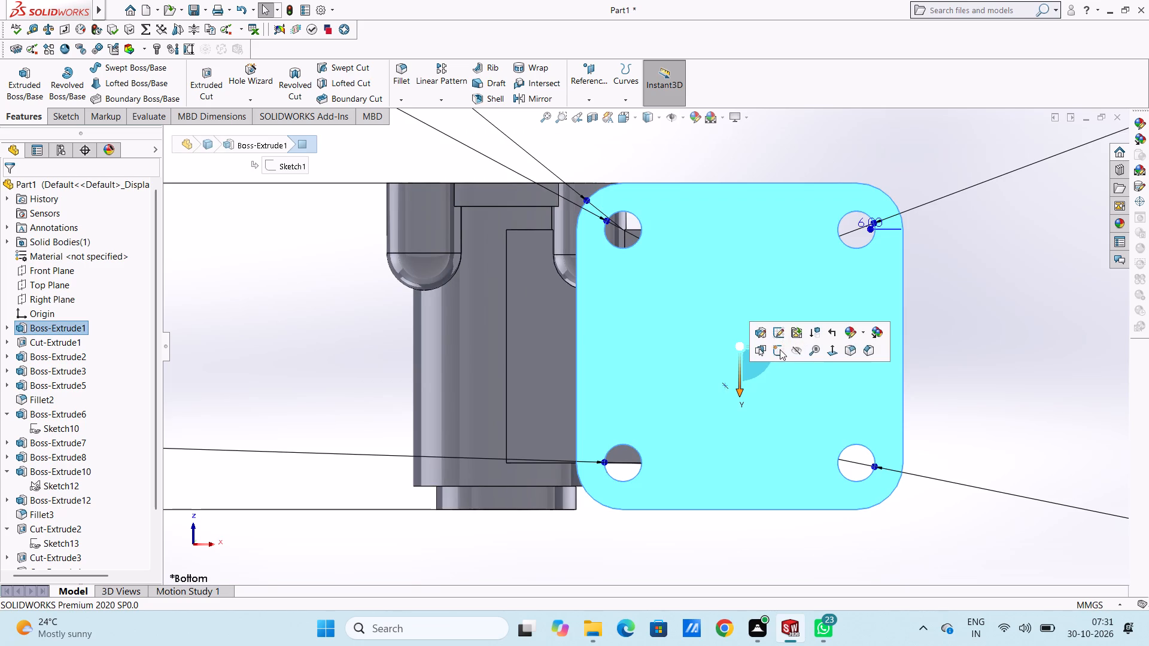
left_click(780, 349)
left_click(983, 348)
scroll(591, 356, "up", 3)
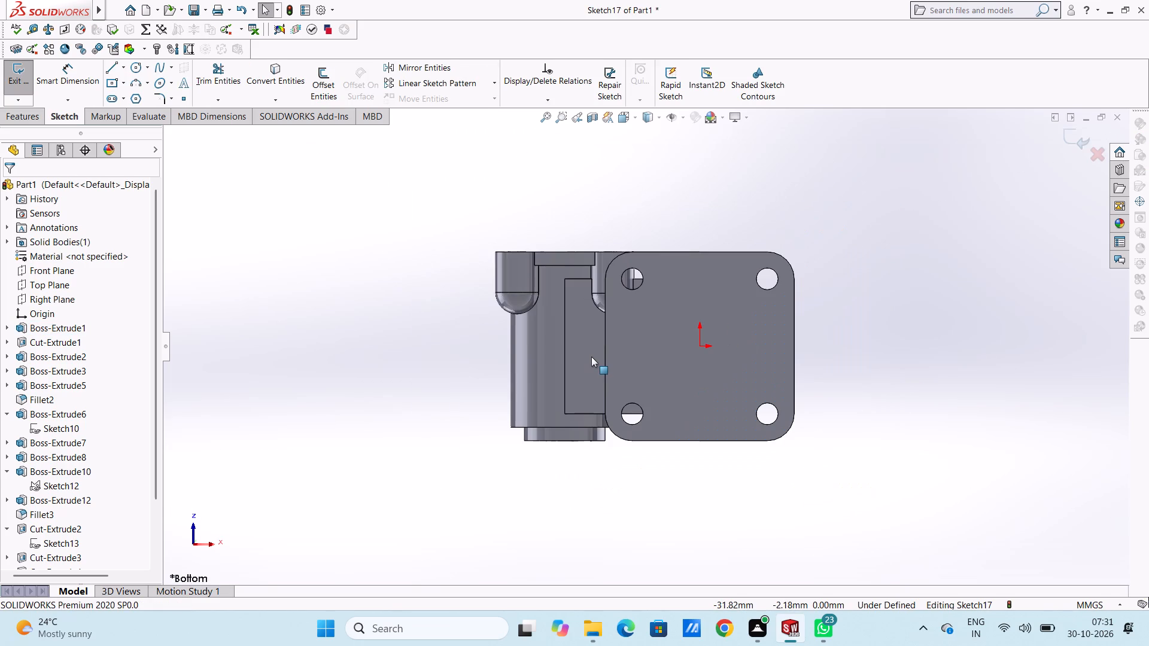
left_click(136, 68)
left_click(699, 346)
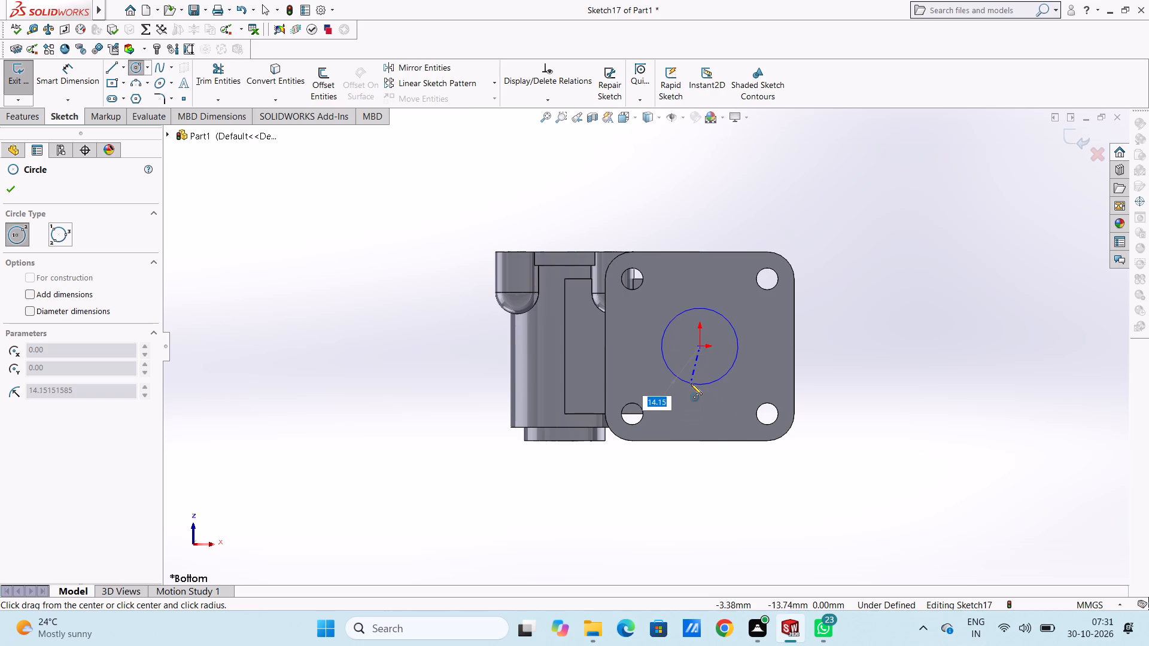
left_click(712, 384)
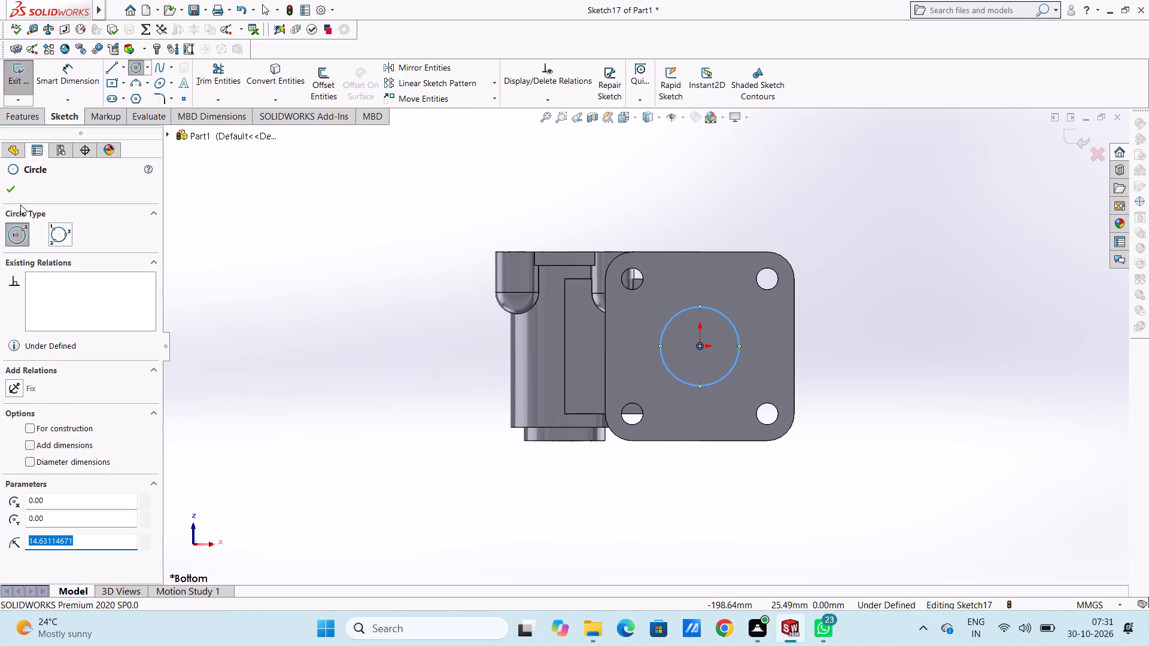
left_click(10, 190)
left_click(290, 241)
Dimension the circle on the base plate's underside with a diameter of 25 mm.
left_click(89, 84)
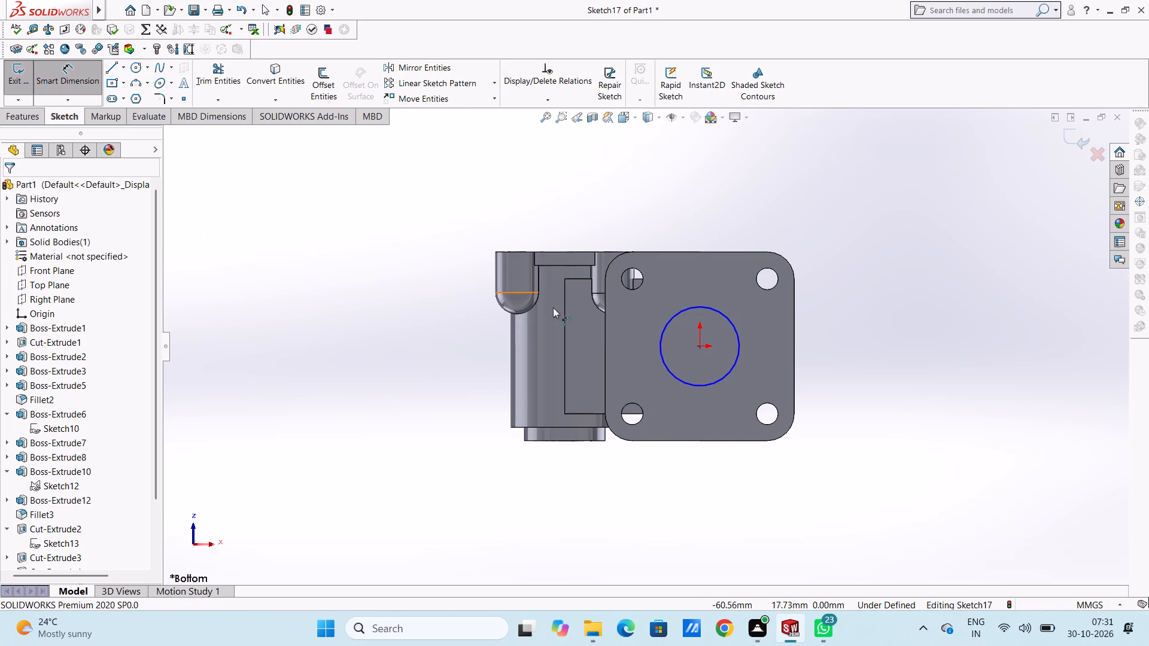
left_click(661, 351)
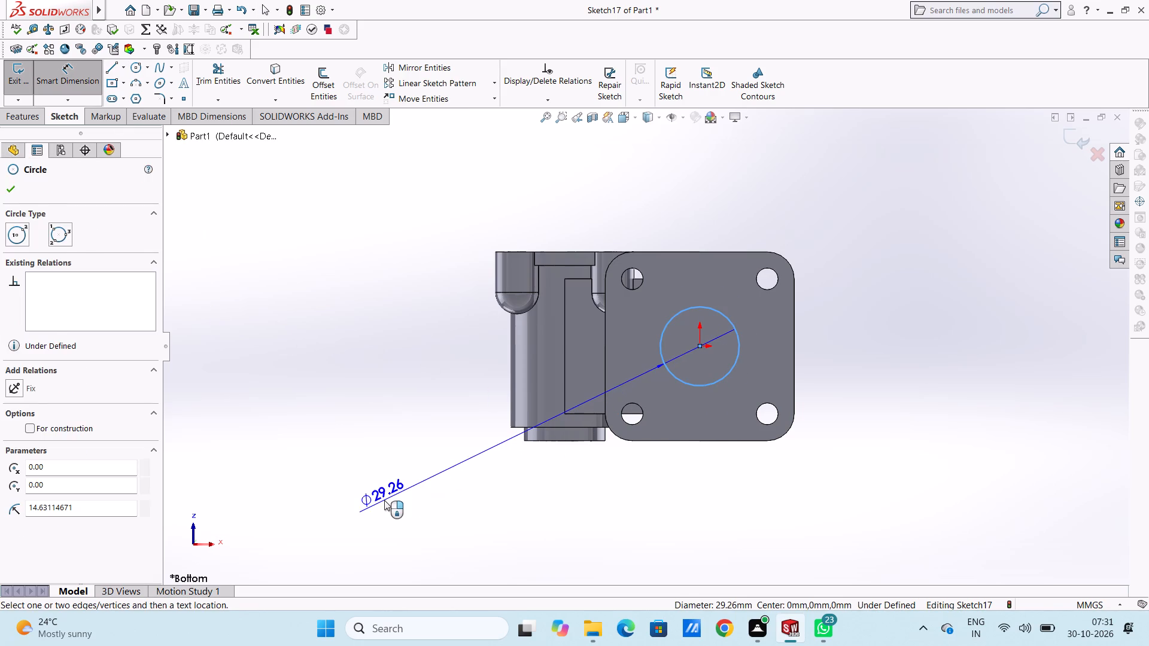
left_click(384, 500)
type("25")
key("Return")
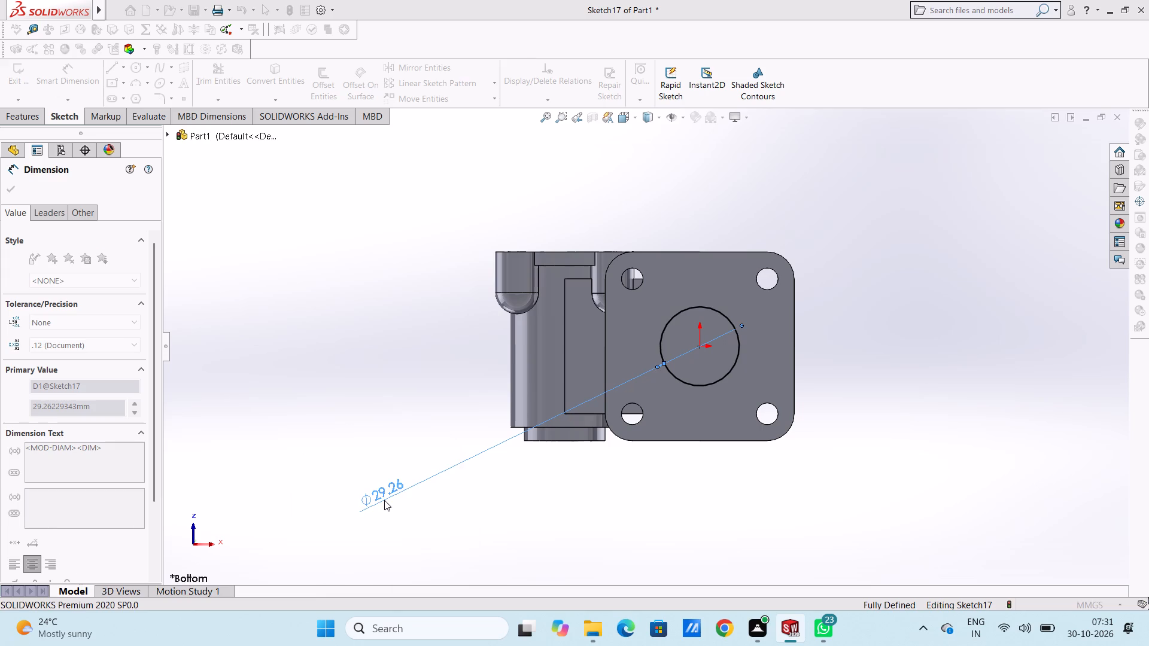
left_click(392, 319)
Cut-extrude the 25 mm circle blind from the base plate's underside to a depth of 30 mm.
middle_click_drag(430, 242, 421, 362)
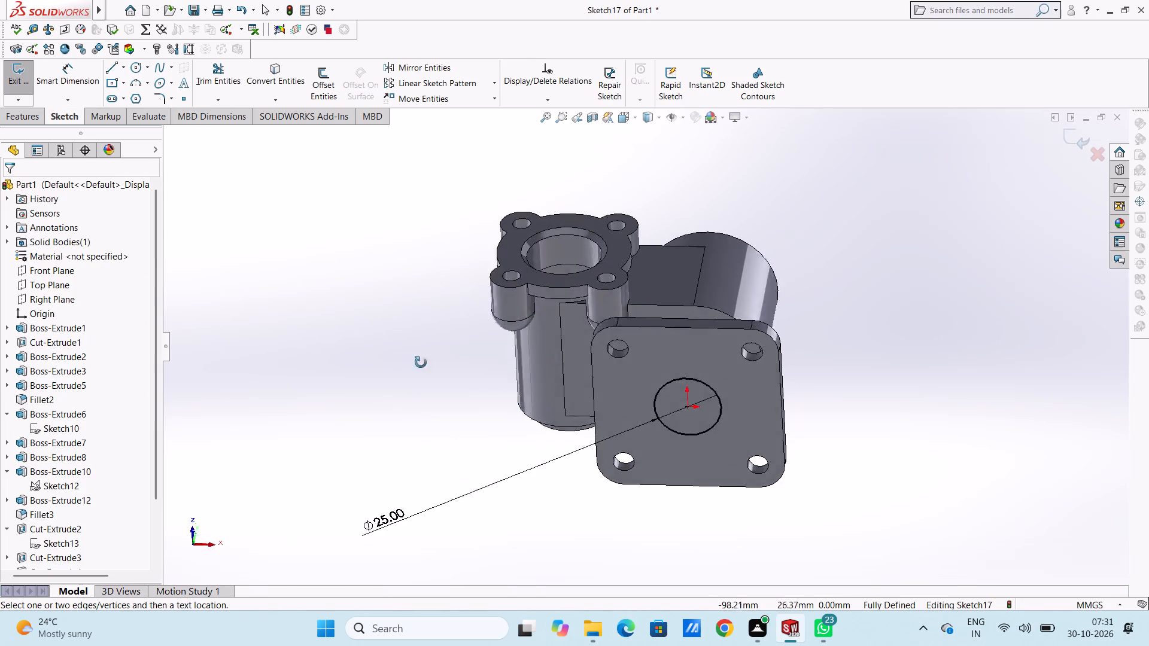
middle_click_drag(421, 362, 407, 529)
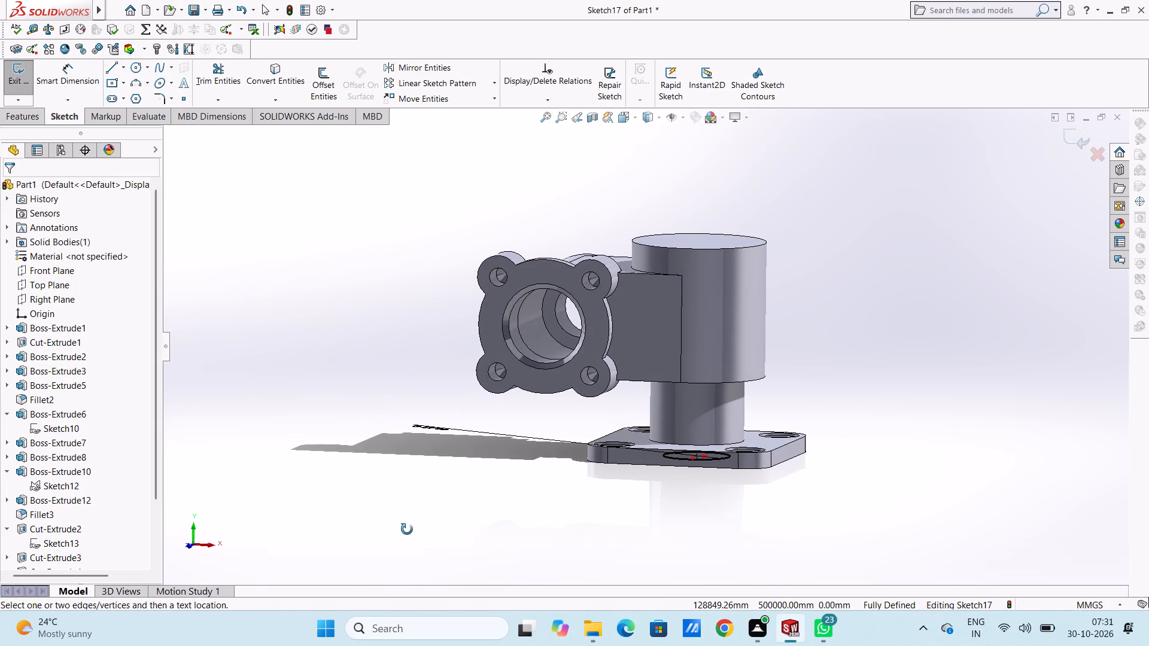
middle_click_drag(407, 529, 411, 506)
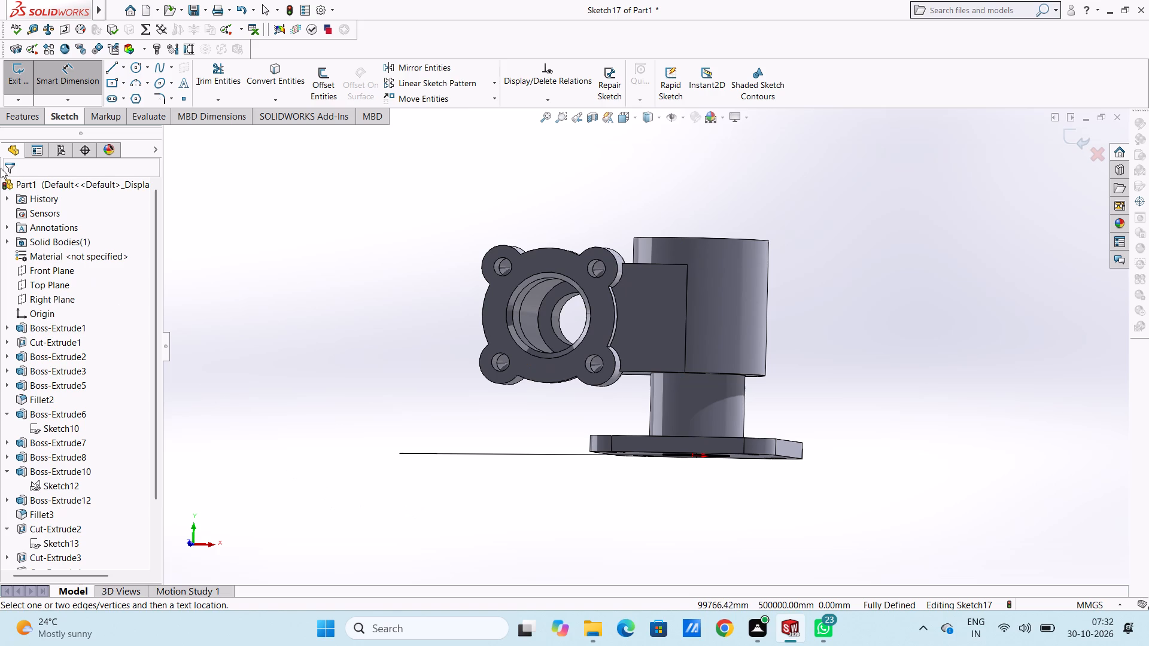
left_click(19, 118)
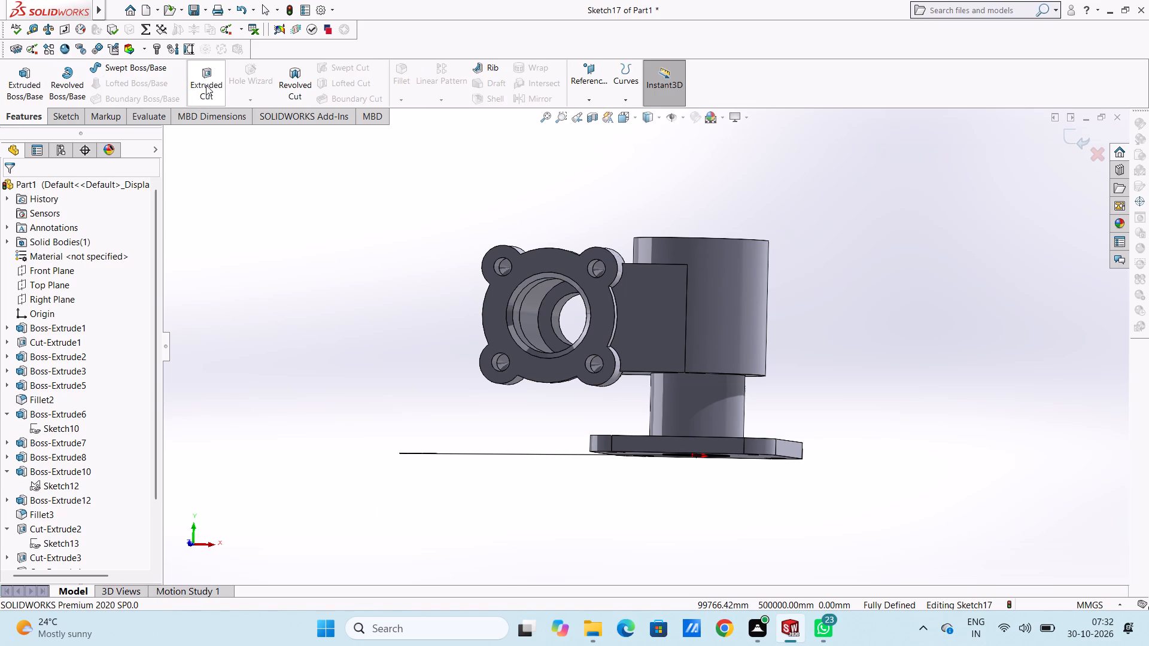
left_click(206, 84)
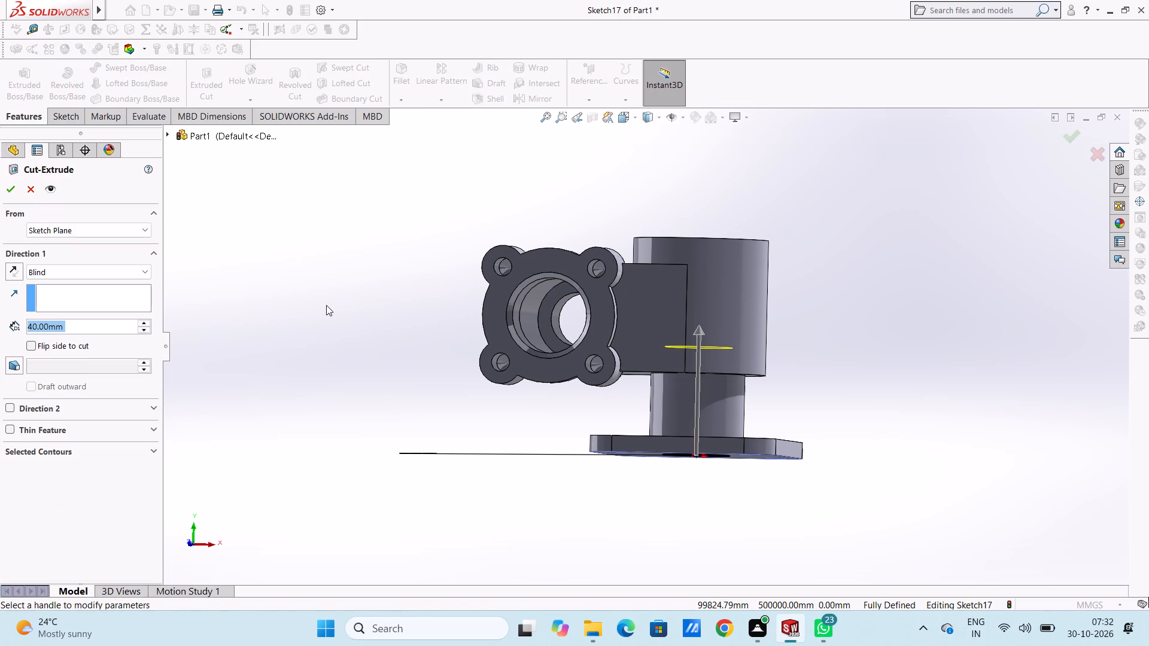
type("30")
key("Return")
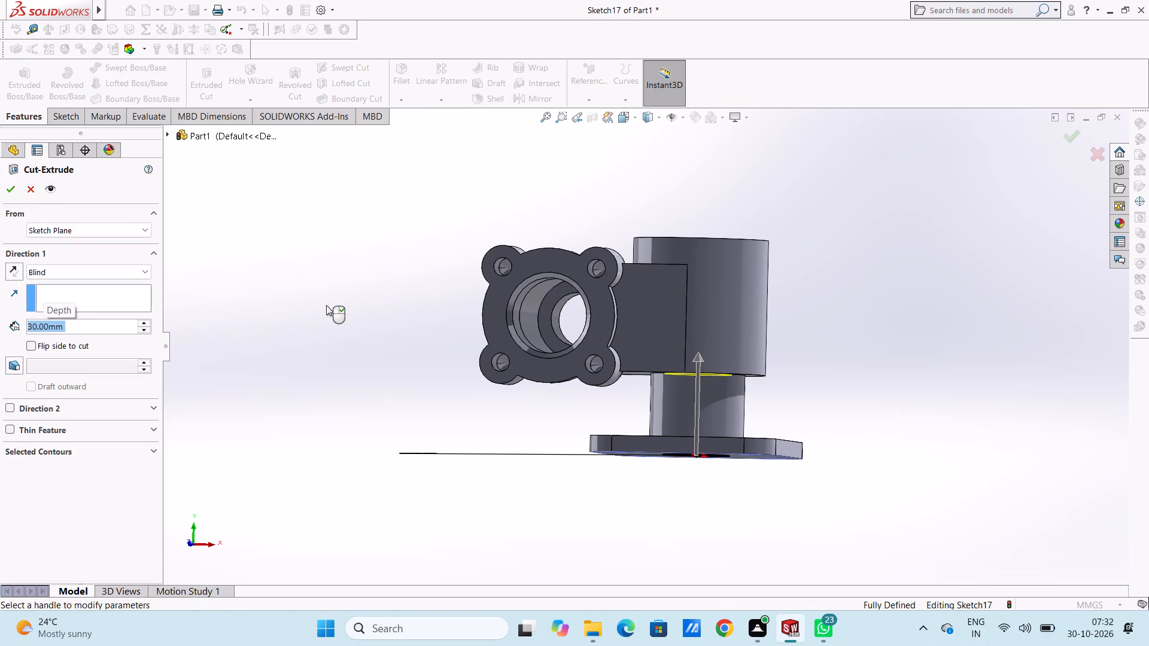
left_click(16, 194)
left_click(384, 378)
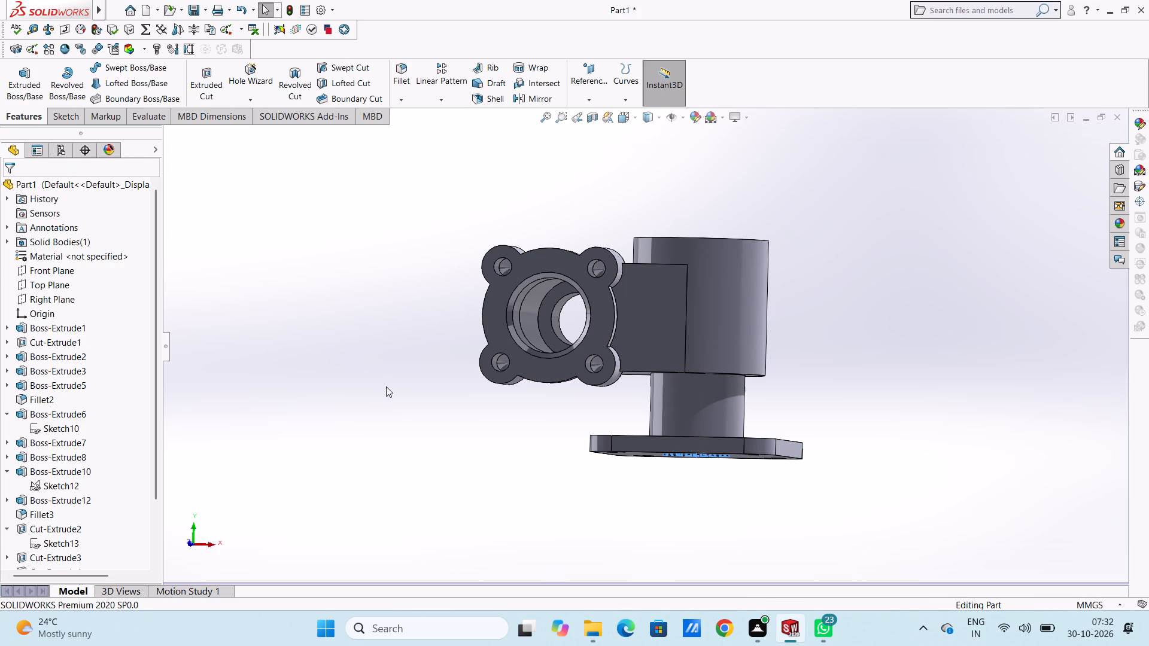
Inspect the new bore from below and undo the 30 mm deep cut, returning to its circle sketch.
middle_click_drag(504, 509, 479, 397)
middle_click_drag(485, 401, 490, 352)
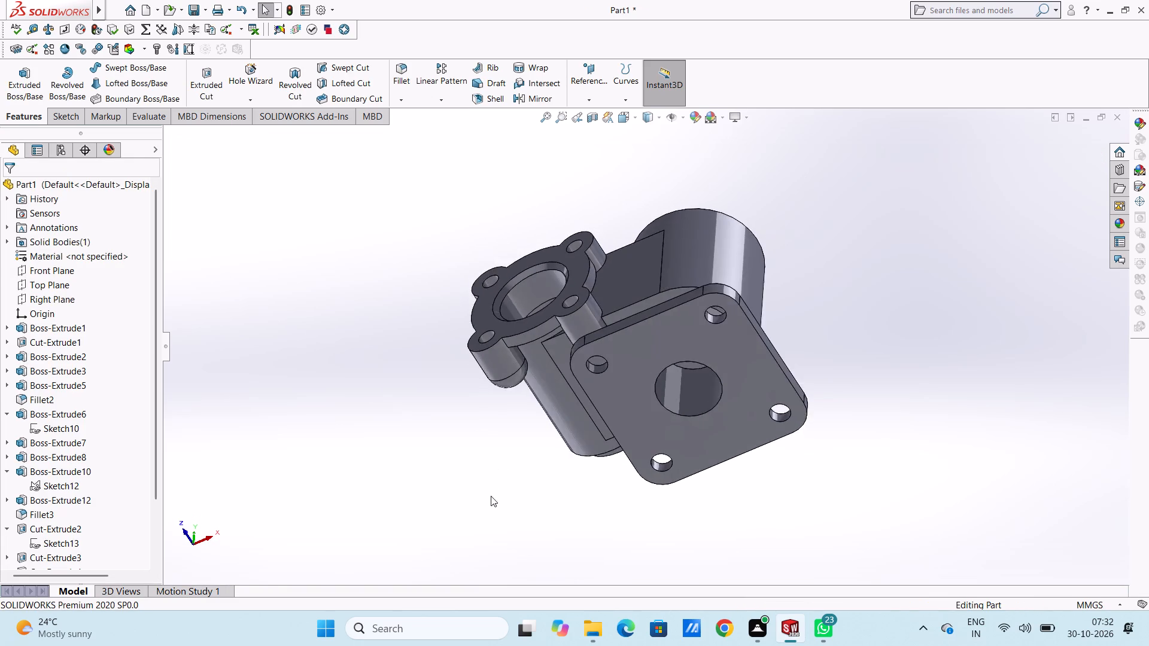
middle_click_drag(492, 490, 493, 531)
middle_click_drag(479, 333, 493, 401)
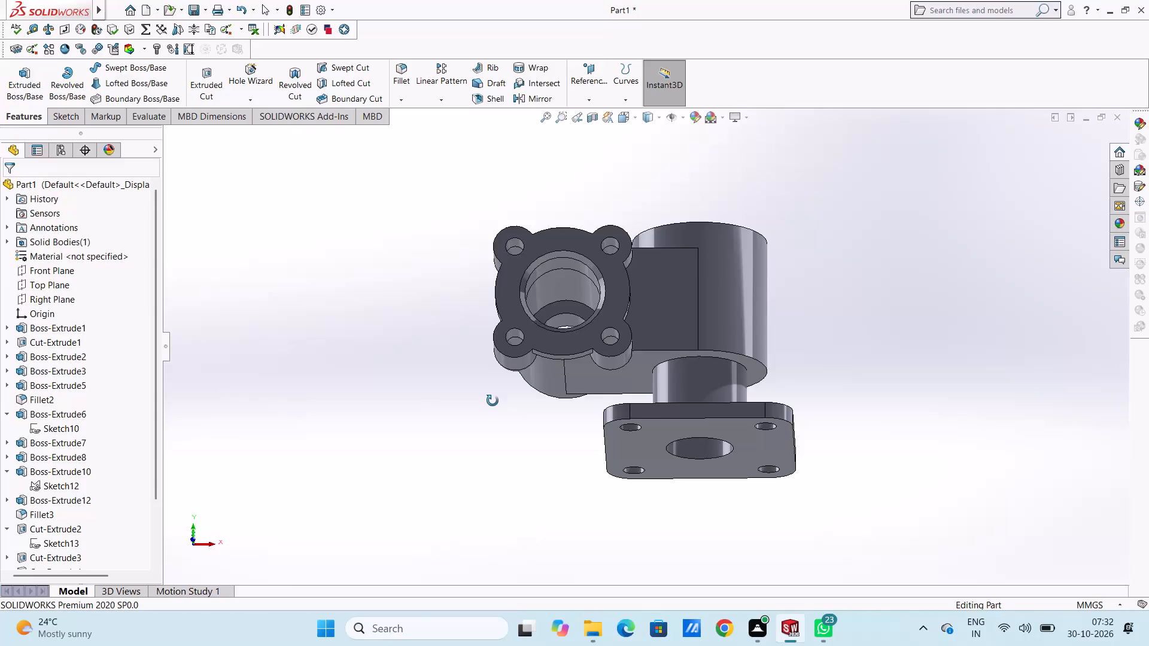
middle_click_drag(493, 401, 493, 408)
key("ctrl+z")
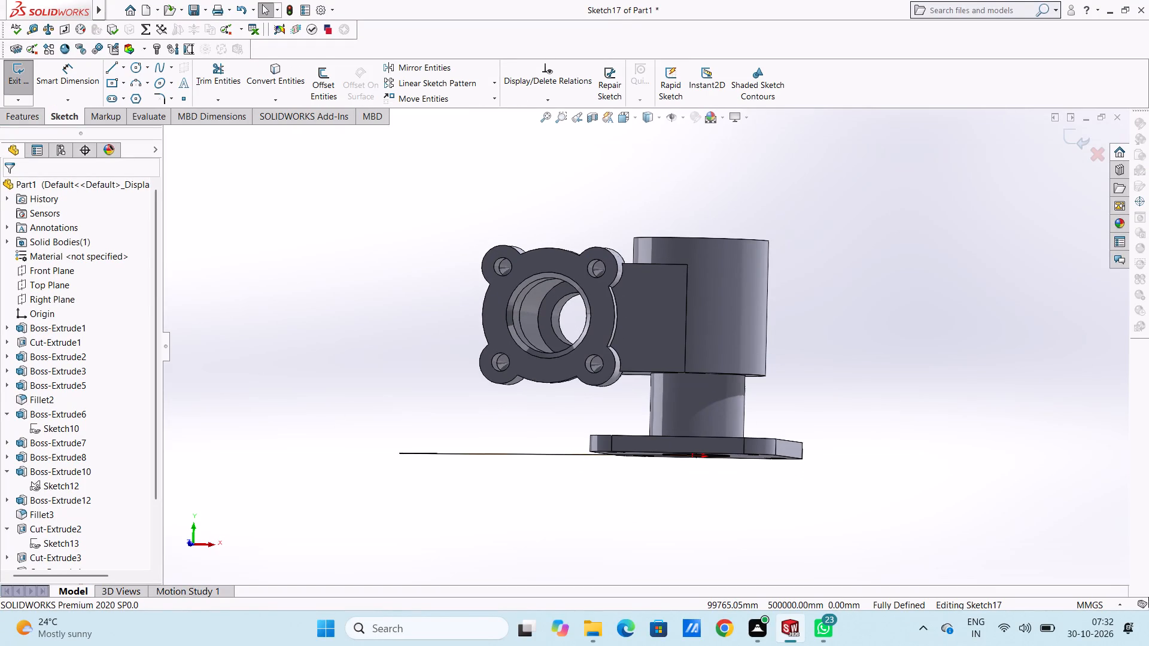
Cut-extrude the 25 mm circle blind from the base plate's underside up into the cylinder to a depth of 45 mm.
left_click(28, 116)
left_click(212, 72)
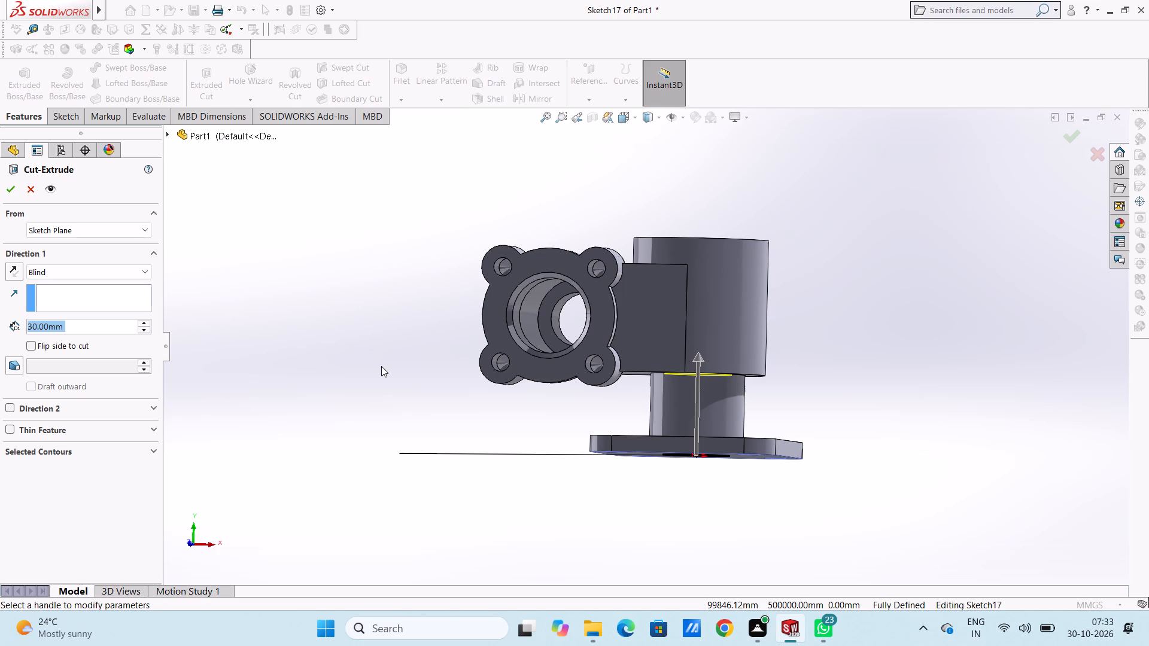
type("45")
key("Return")
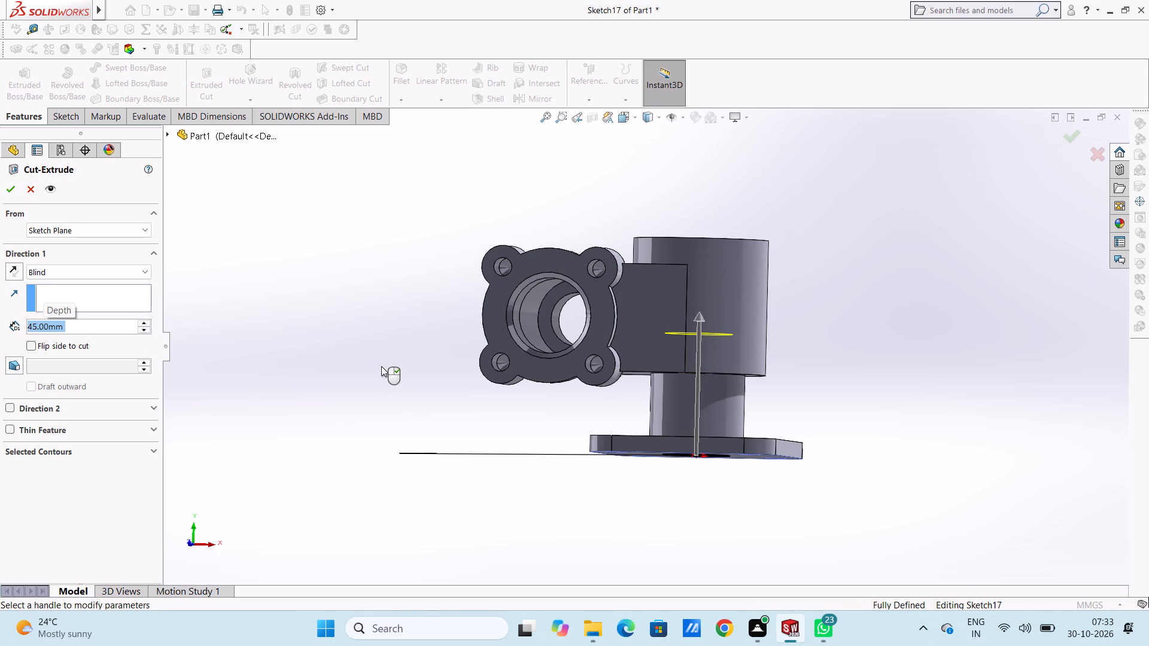
left_click(10, 188)
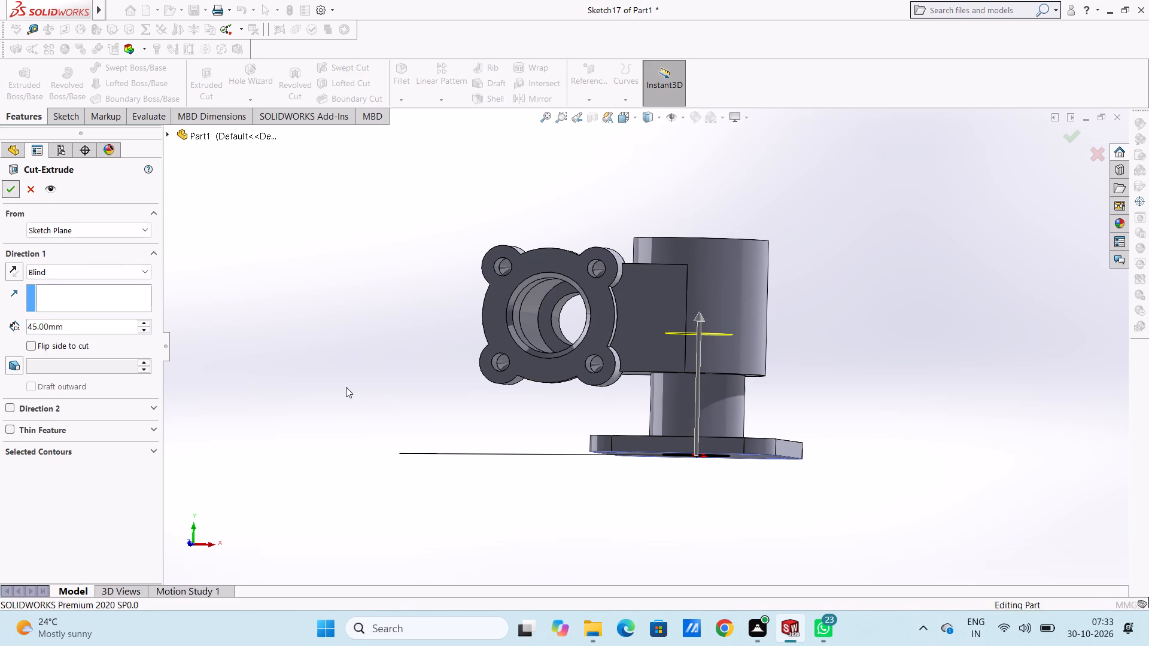
left_click(346, 387)
Sketch a circle about 33 mm in diameter, centred on the origin, on the inner end face of the underside bore.
middle_click_drag(390, 444, 380, 346)
middle_click_drag(382, 438, 364, 254)
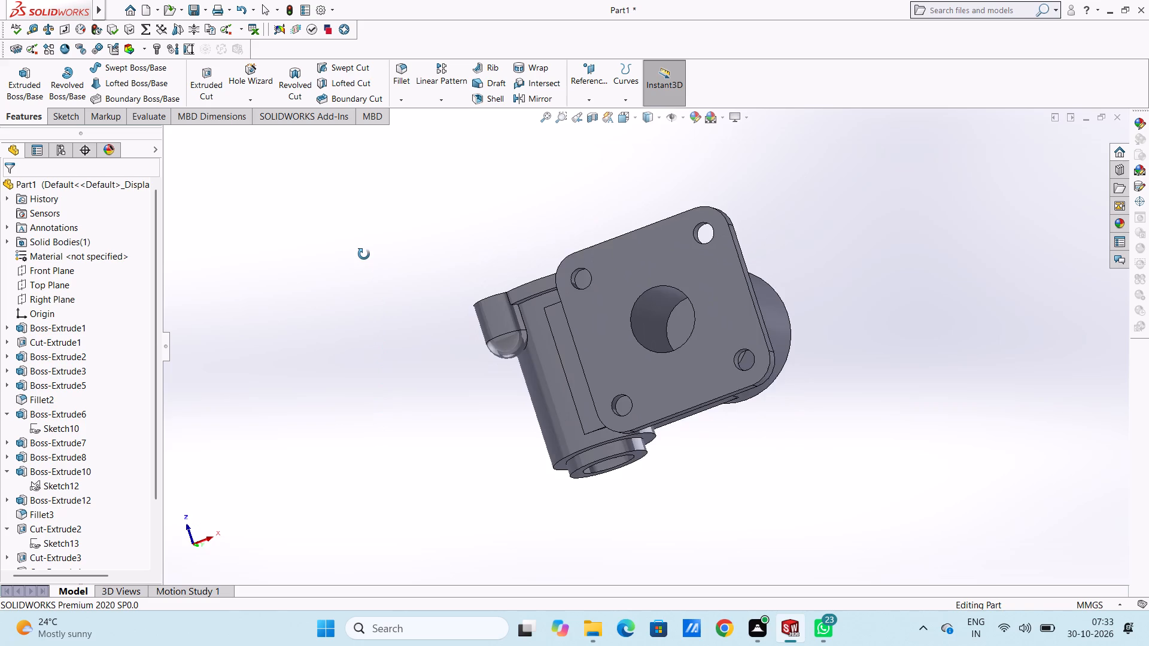
middle_click_drag(364, 254, 397, 412)
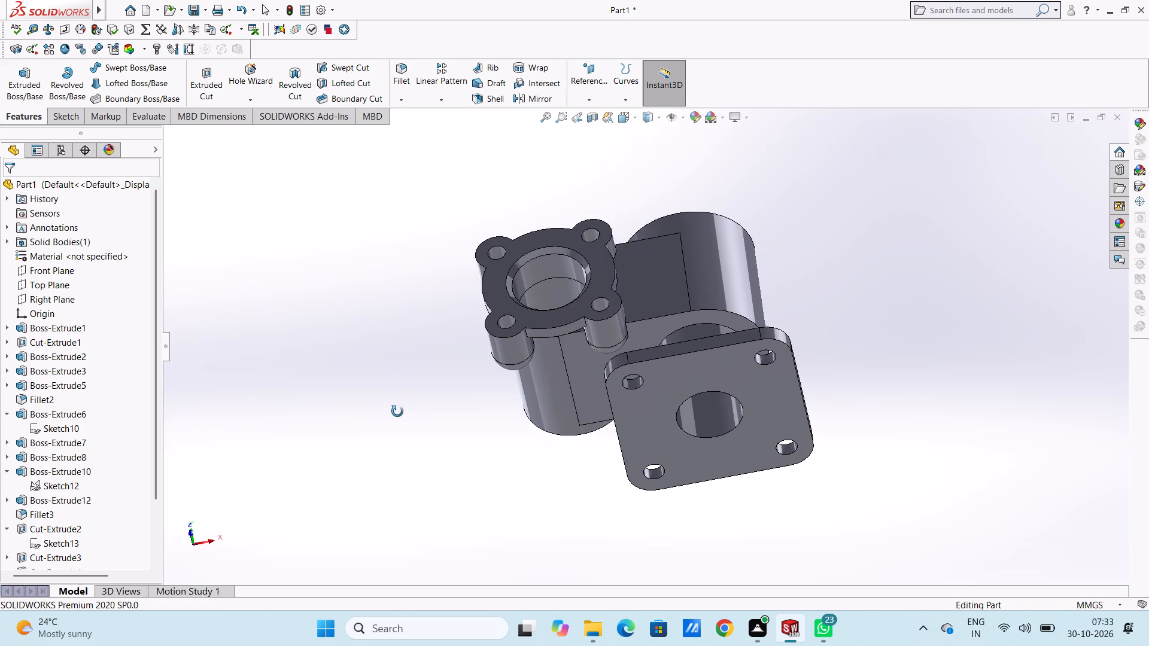
middle_click_drag(397, 412, 397, 412)
middle_click_drag(397, 412, 381, 347)
middle_click_drag(402, 456, 415, 380)
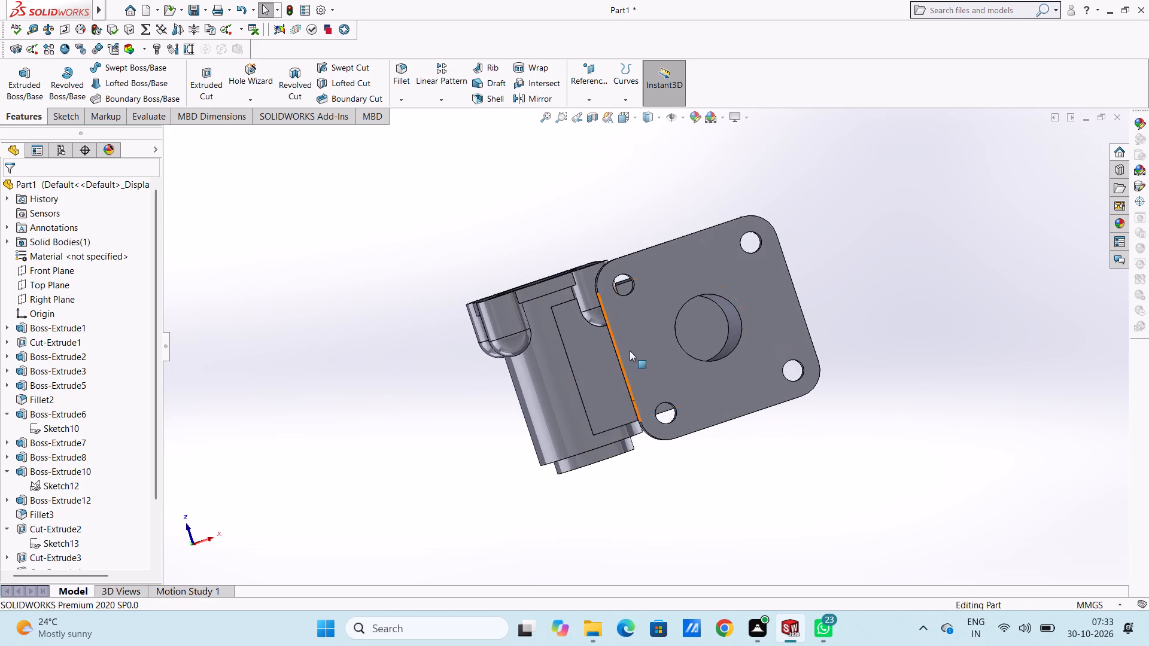
scroll(634, 351, "down", 3)
left_click(749, 304)
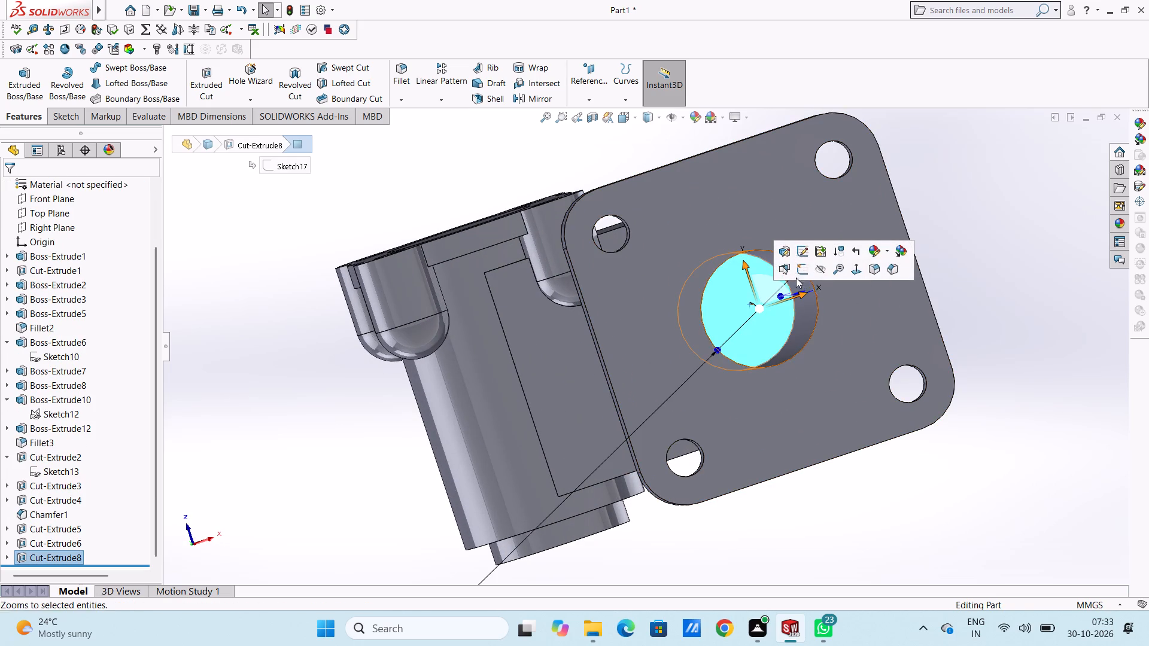
left_click(801, 270)
left_click(313, 425)
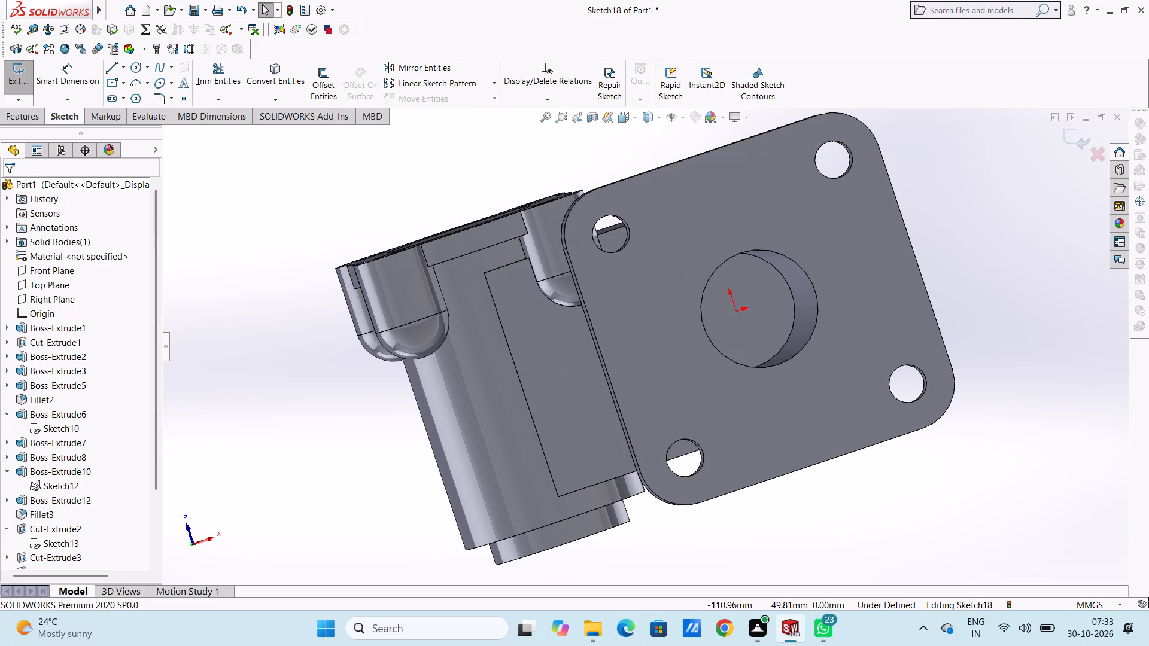
left_click(133, 64)
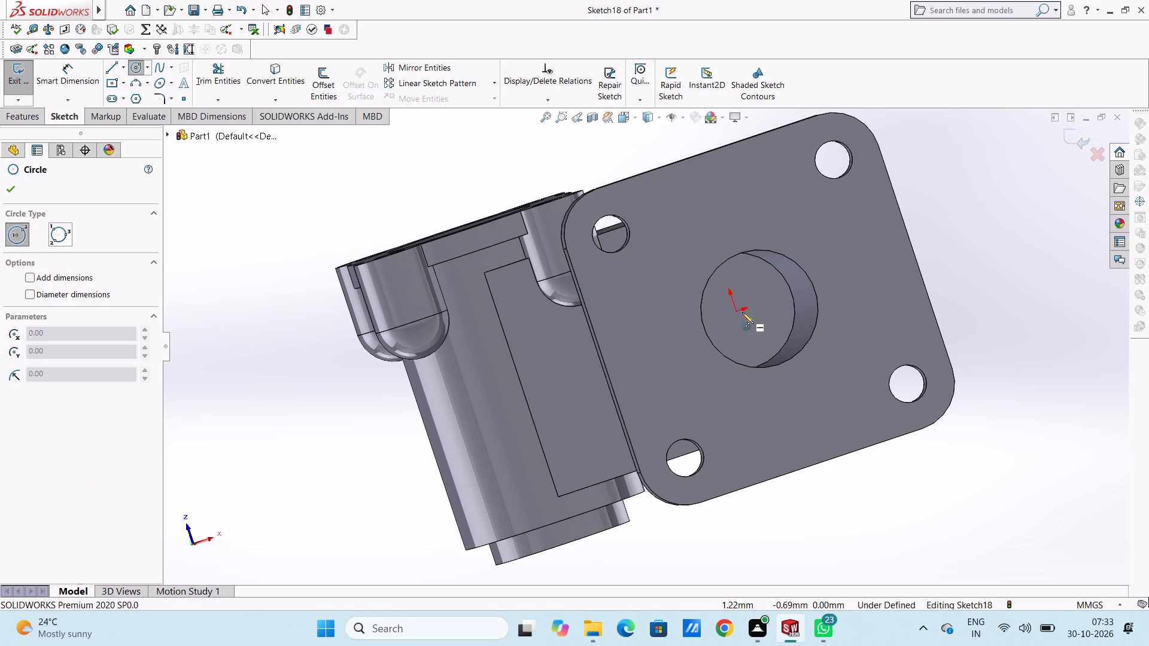
left_click(739, 311)
left_click(795, 363)
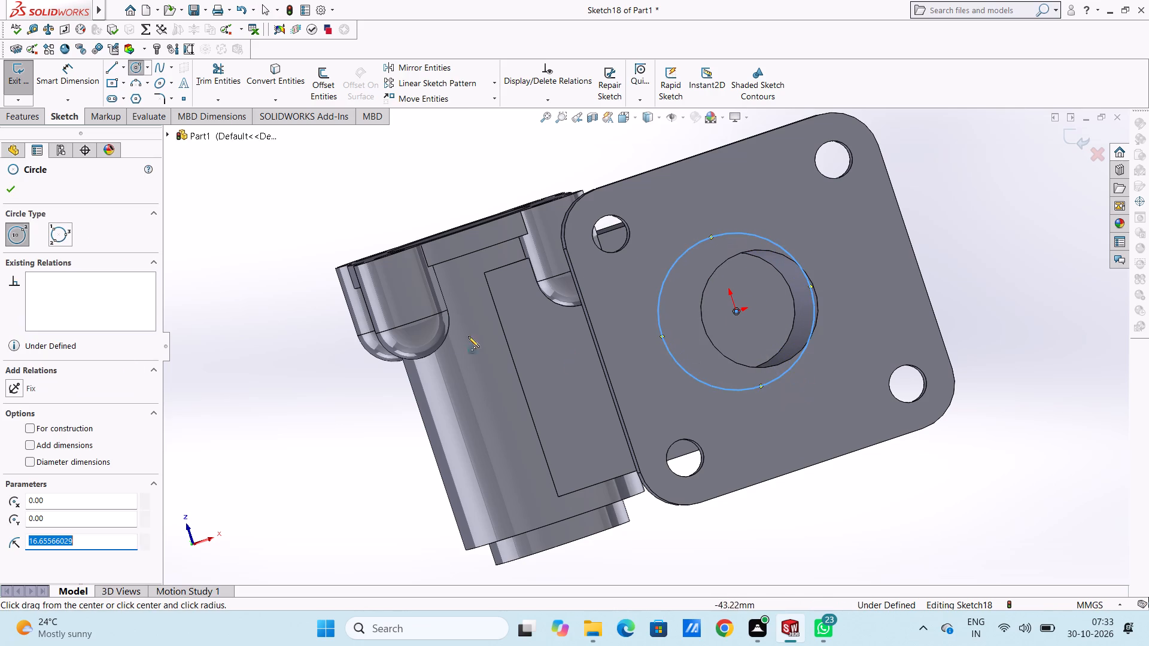
left_click(8, 183)
left_click(225, 283)
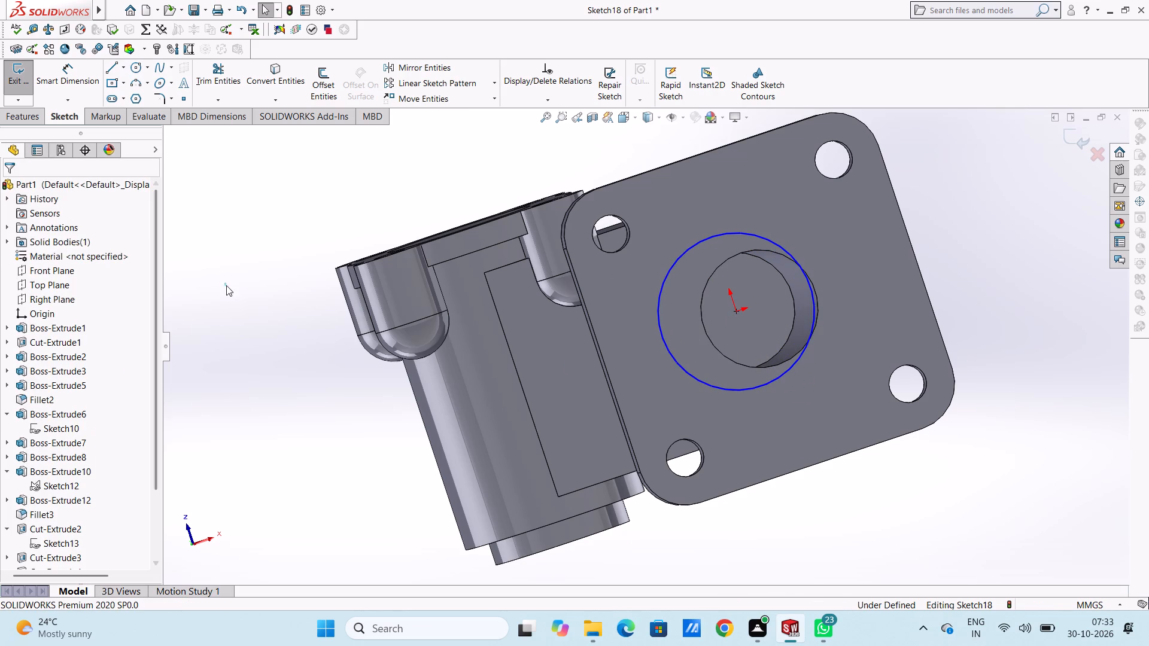
Dimension the circle on the bore's end face with a diameter of 40 mm.
left_click_drag(89, 75, 96, 83)
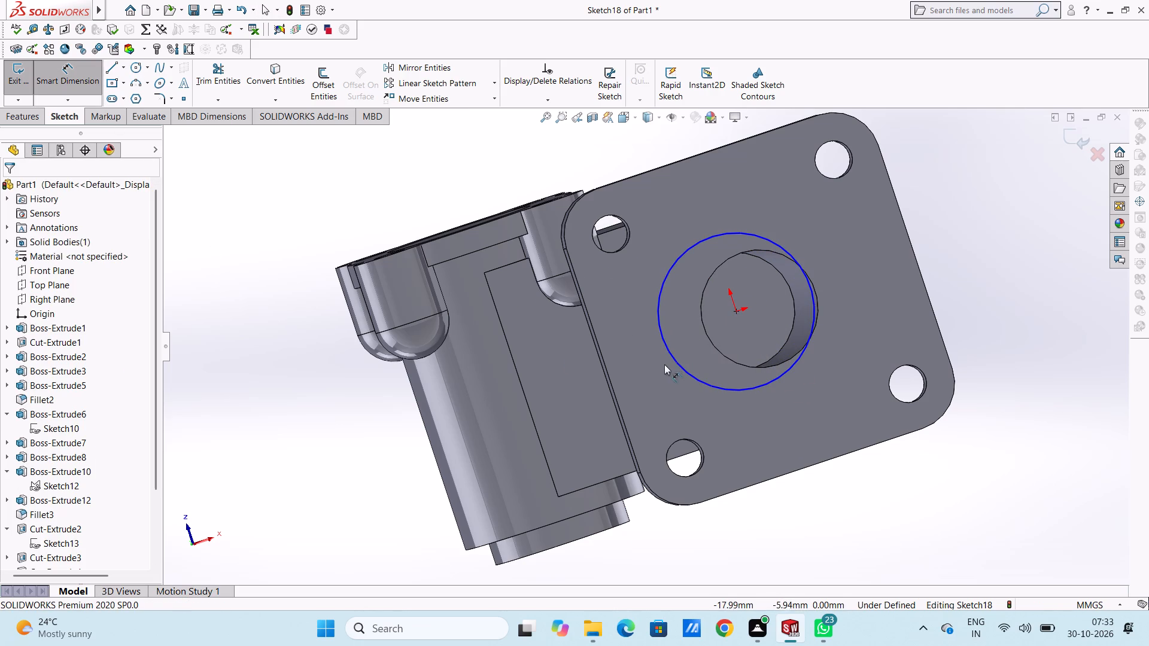
left_click(670, 358)
scroll(537, 382, "up", 3)
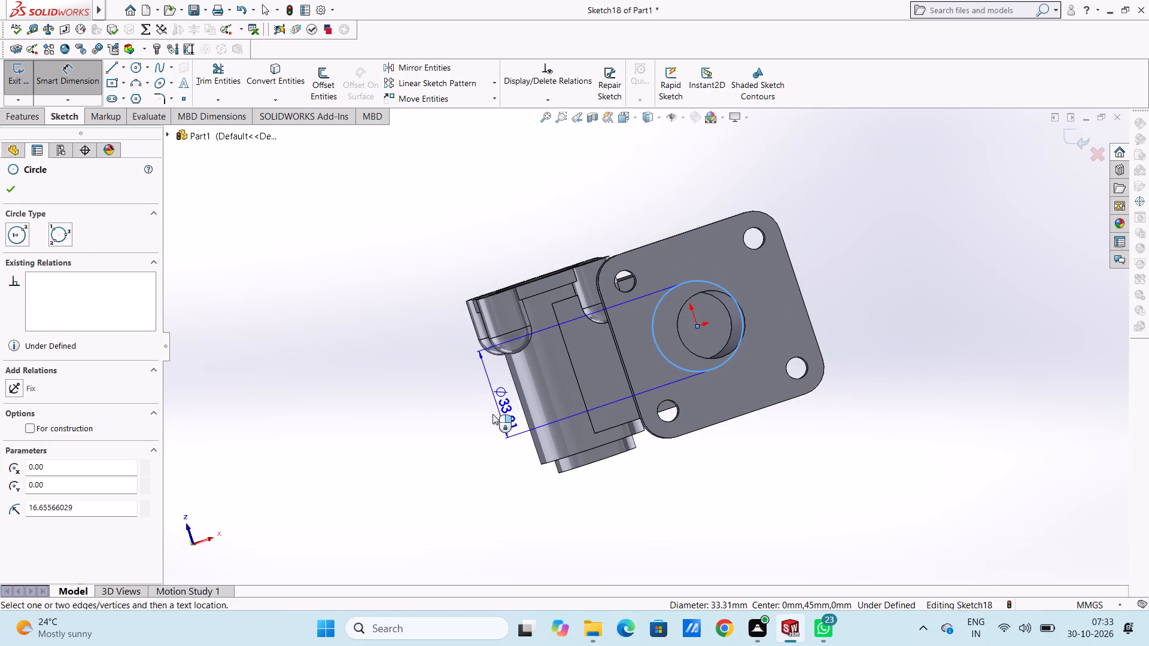
left_click(388, 483)
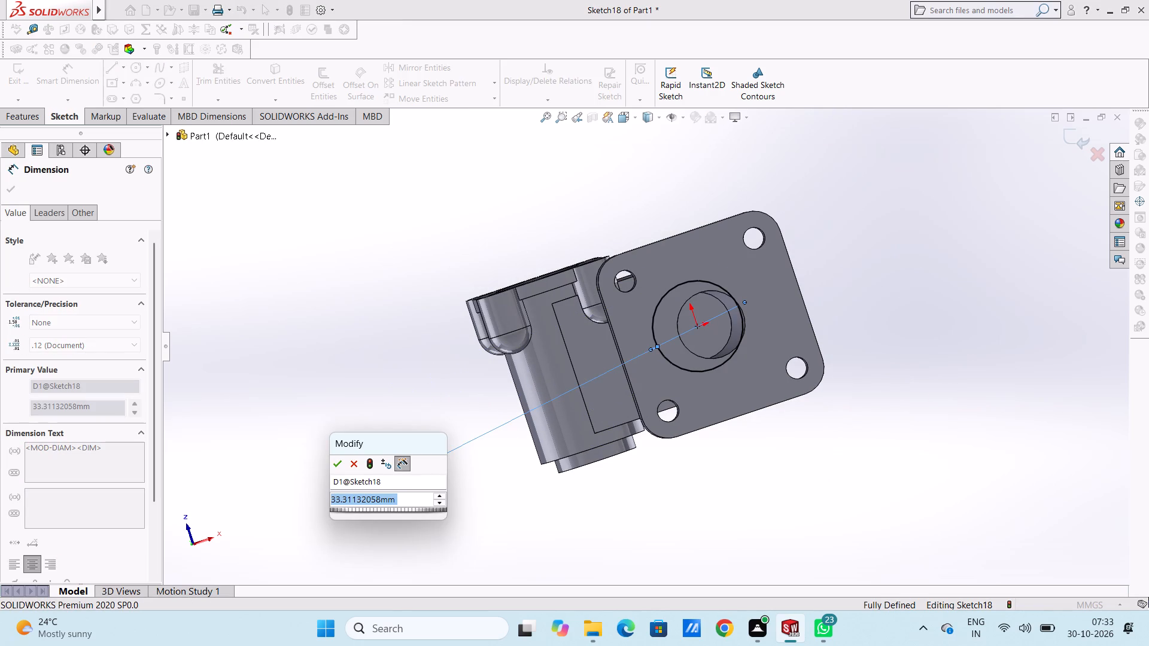
type("40")
key("Return")
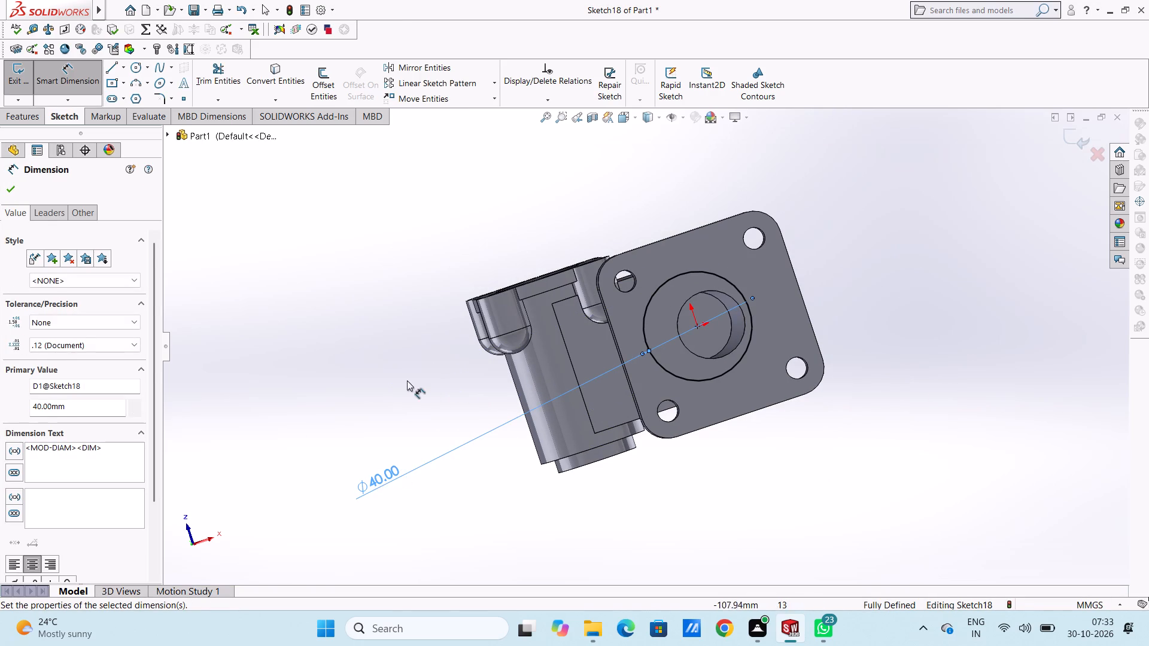
left_click(407, 380)
Cut-extrude the 40 mm circle blind upward inside the large cylinder to a depth of 22 mm.
middle_click_drag(428, 364, 417, 511)
middle_click_drag(414, 297, 412, 392)
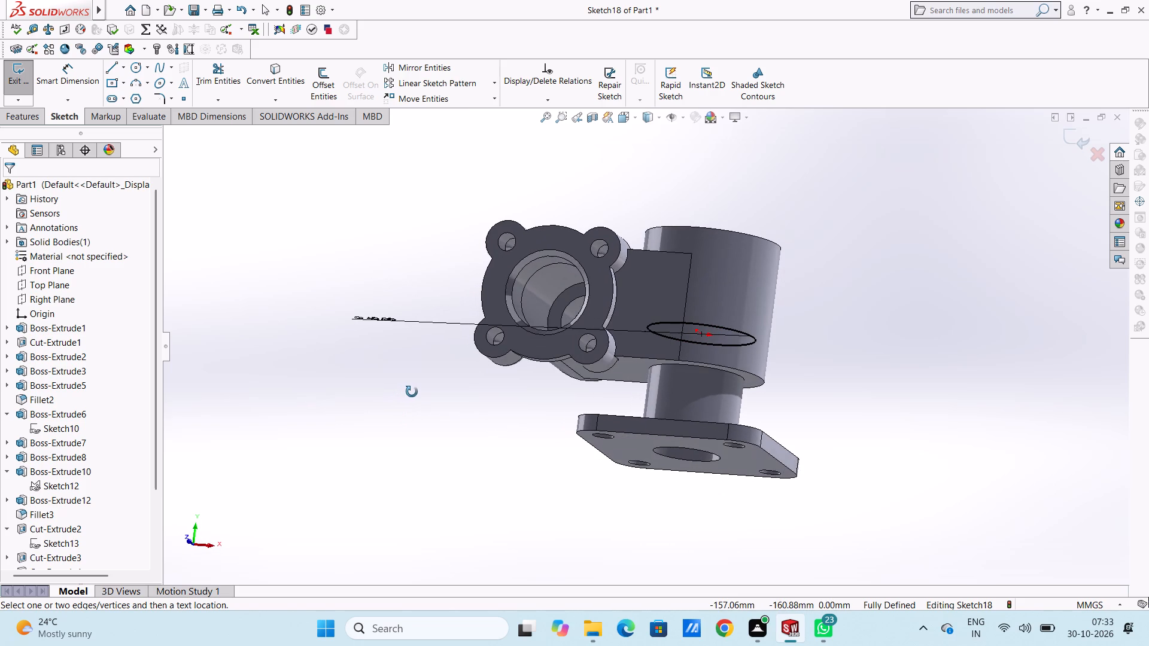
middle_click_drag(412, 392, 412, 392)
scroll(626, 264, "down", 1)
middle_click_drag(658, 288, 646, 351)
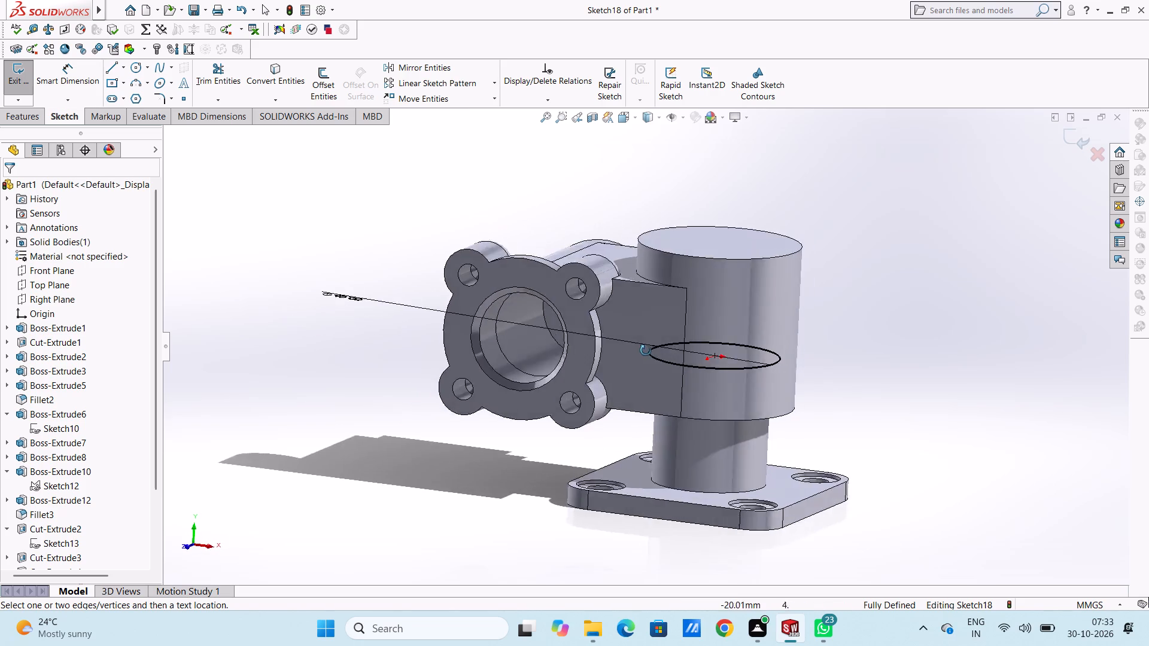
middle_click_drag(646, 351, 645, 333)
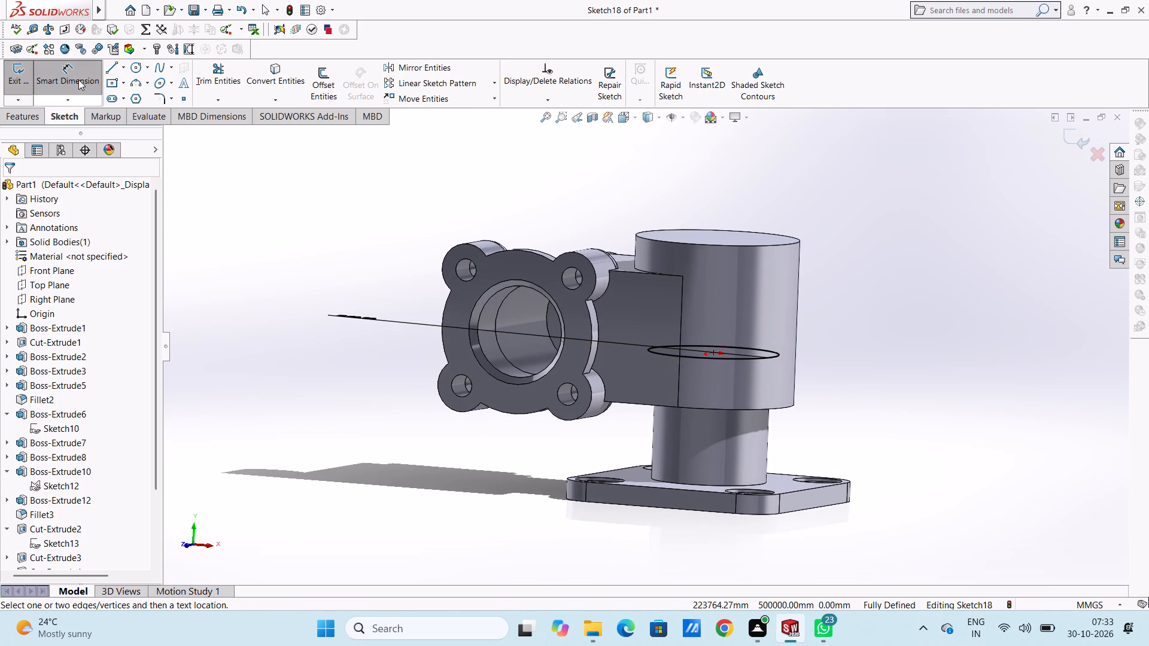
left_click(78, 80)
left_click(32, 118)
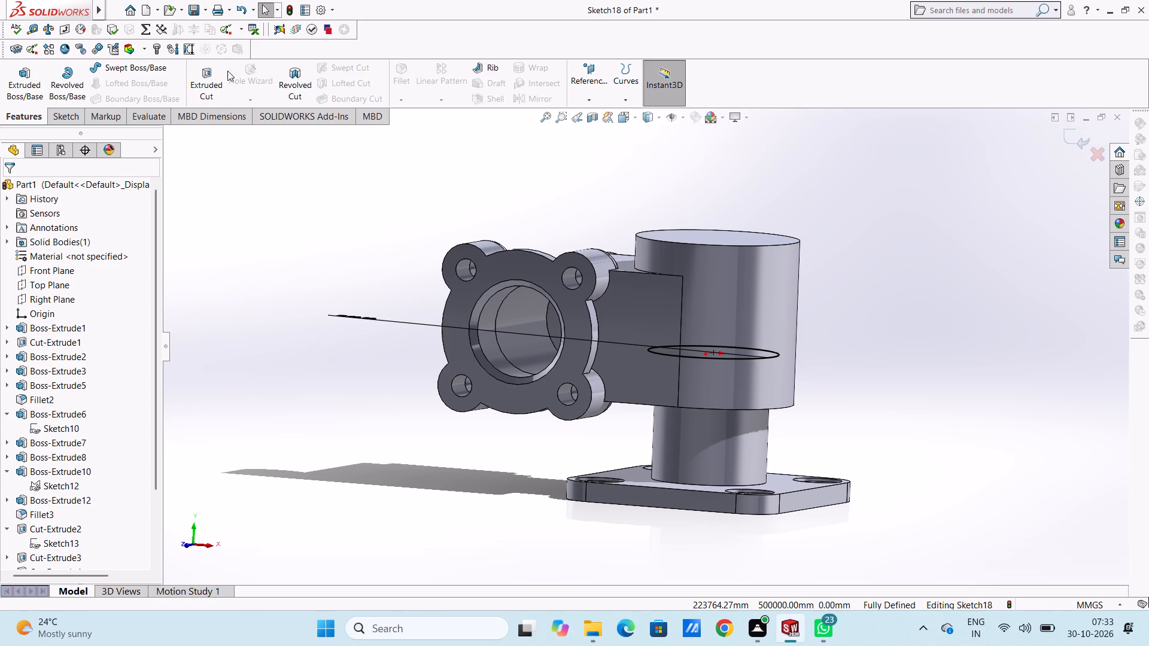
left_click(215, 78)
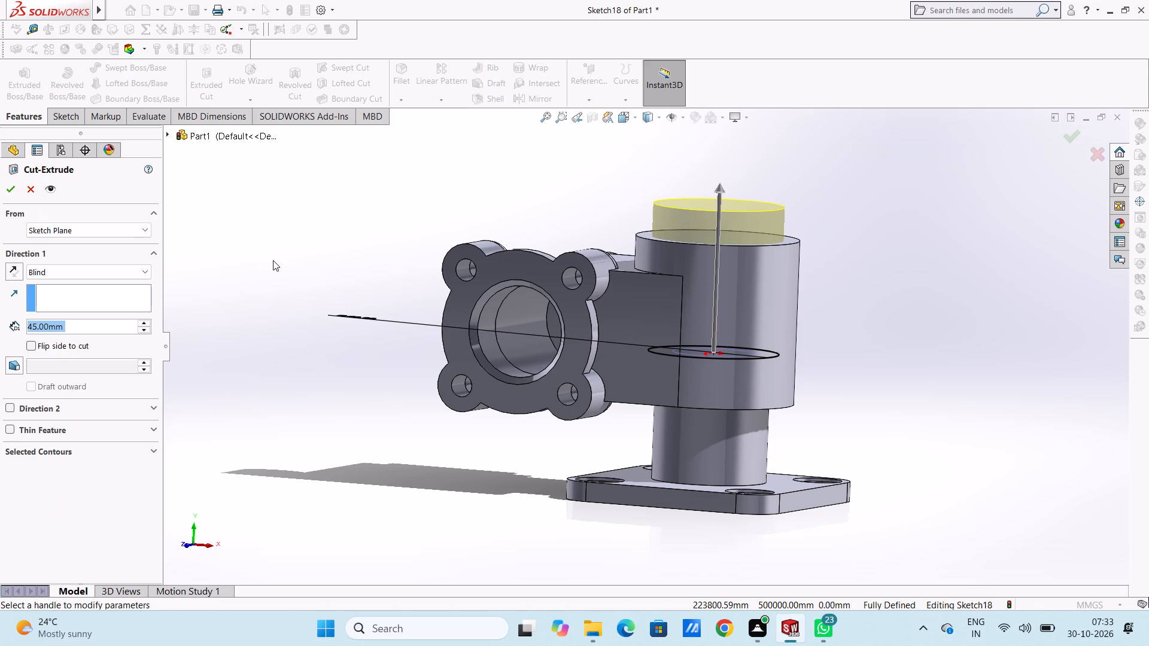
type("22")
key("Return")
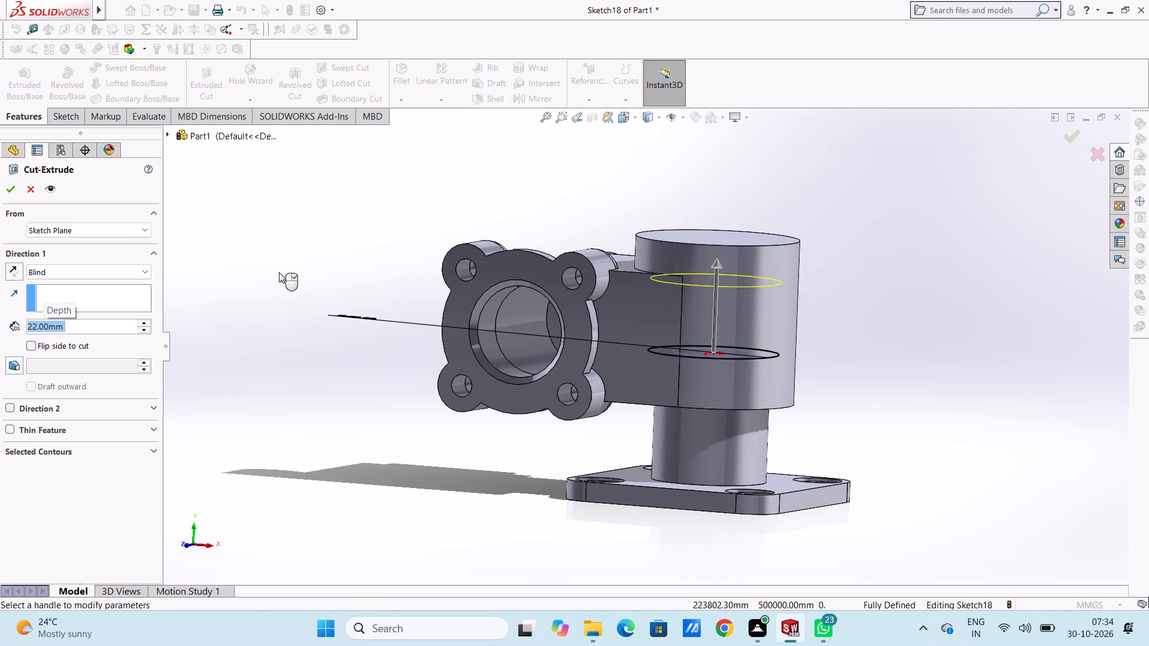
middle_click_drag(267, 426, 264, 403)
left_click_drag(9, 191, 14, 195)
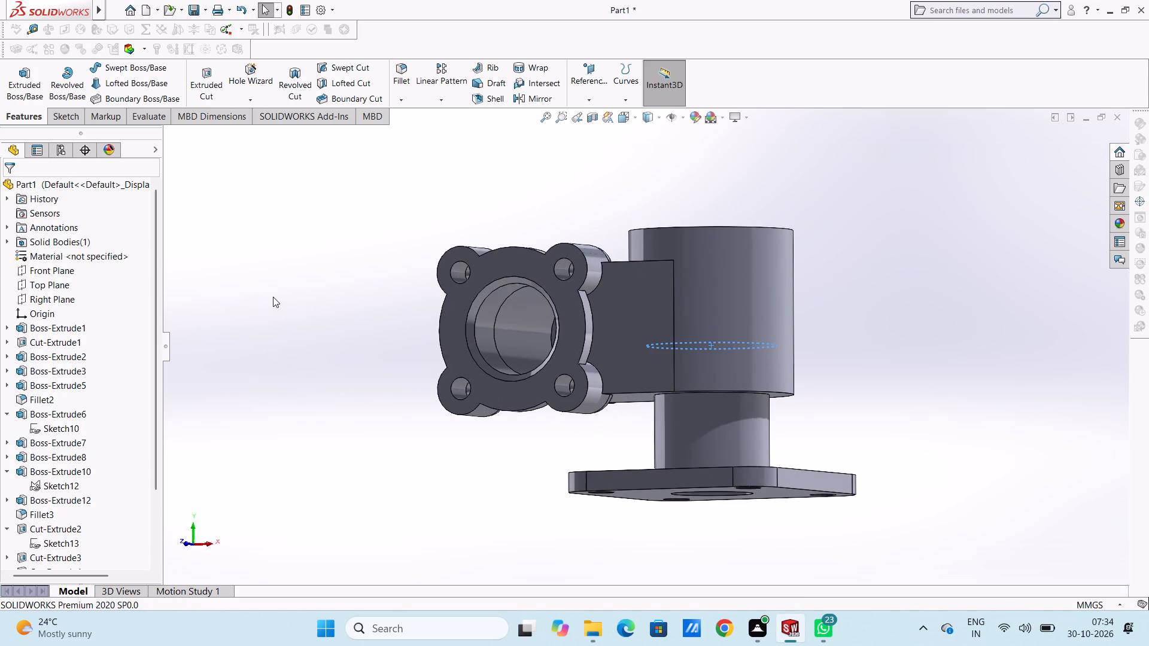
left_click(273, 297)
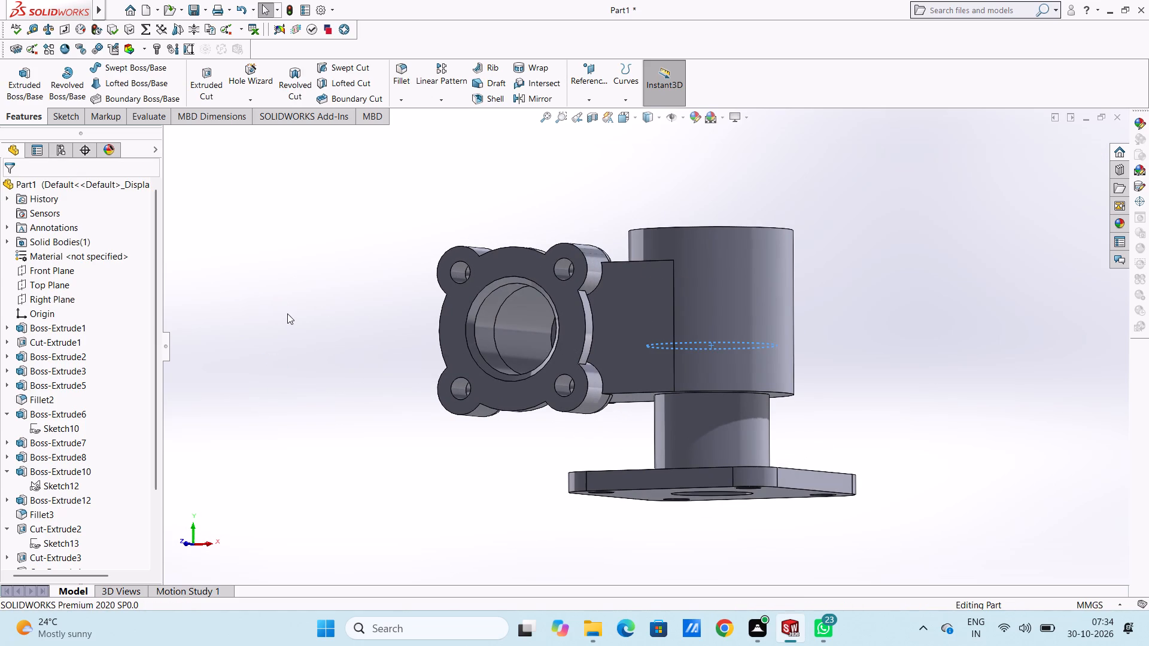
Sketch a circle about 28.5 mm in diameter, centred on the origin, on the end face of the 40 mm internal cut.
middle_click_drag(291, 327, 287, 249)
middle_click_drag(338, 379, 332, 231)
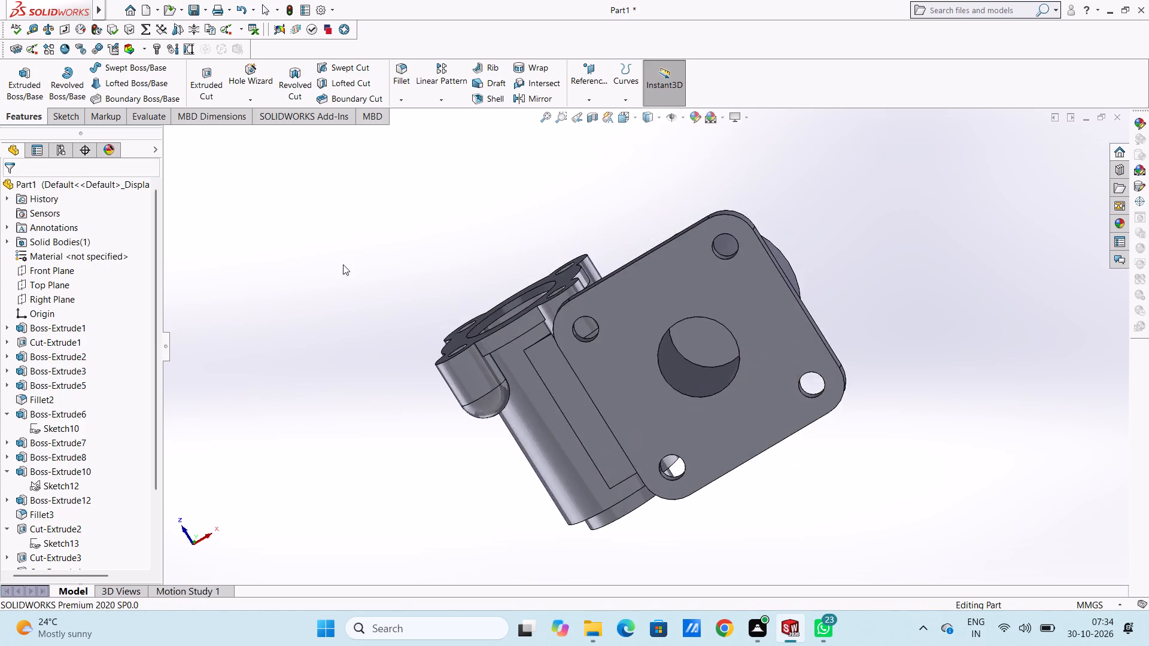
middle_click_drag(367, 396, 363, 369)
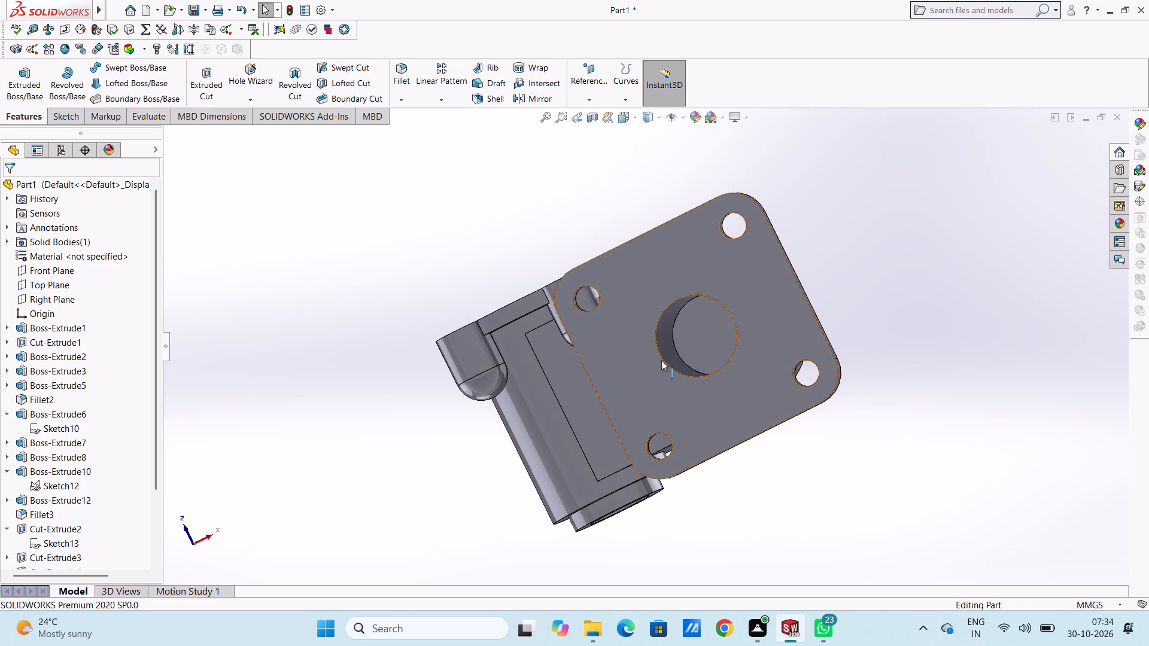
left_click(695, 338)
left_click(747, 304)
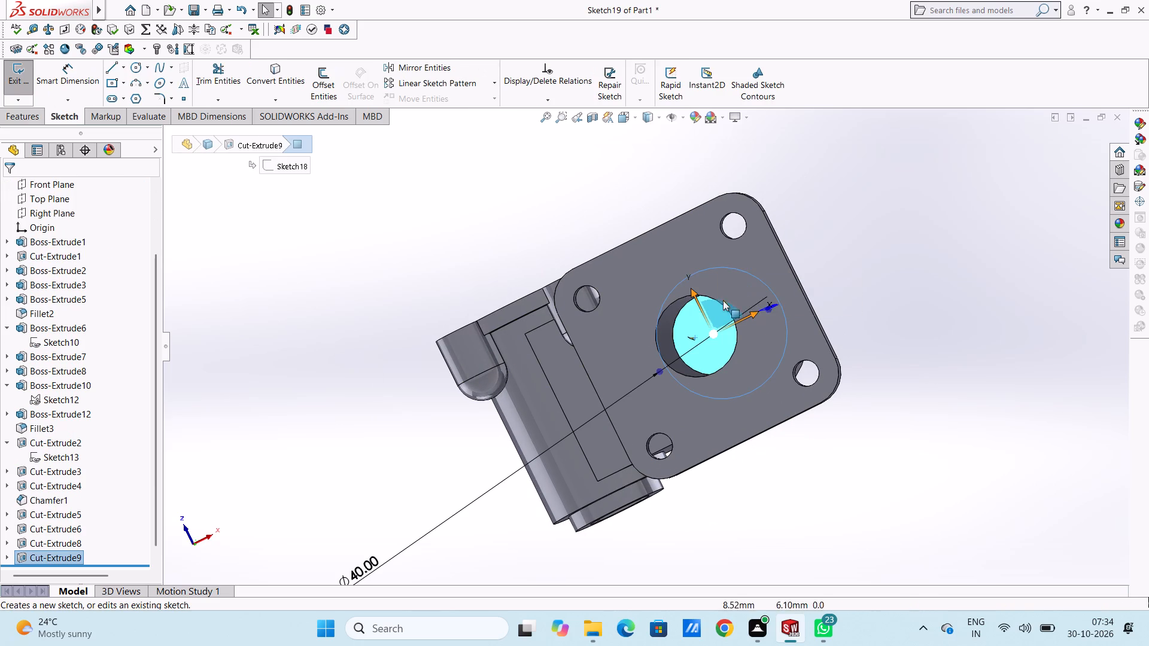
left_click(546, 251)
middle_click_drag(559, 257, 575, 266)
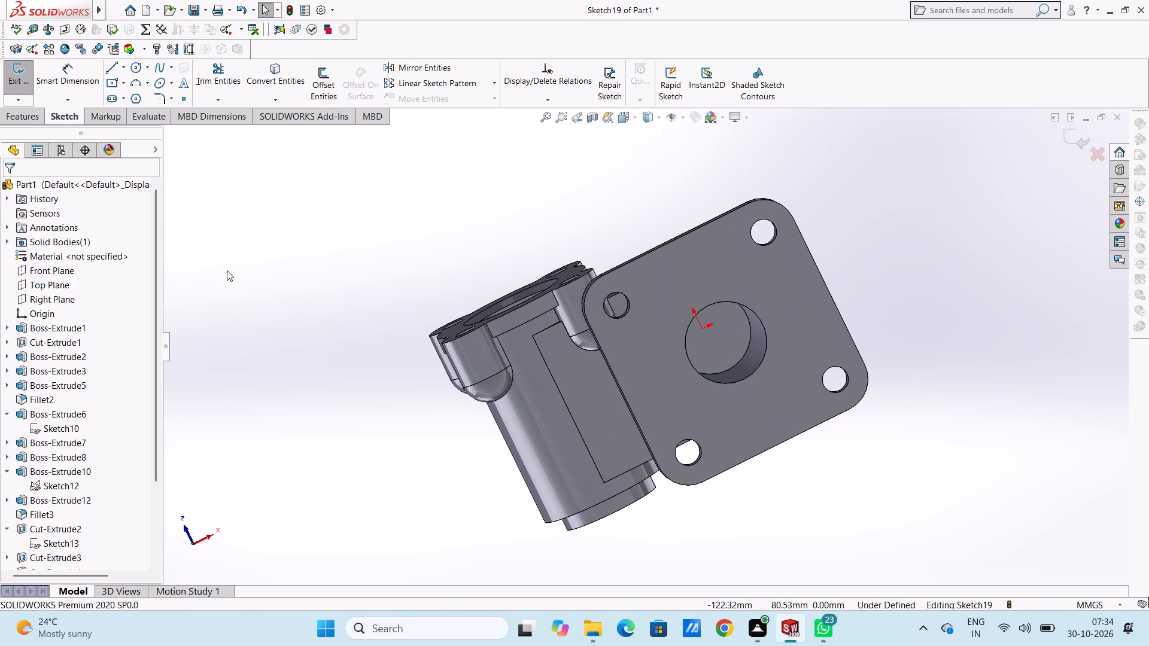
left_click(133, 70)
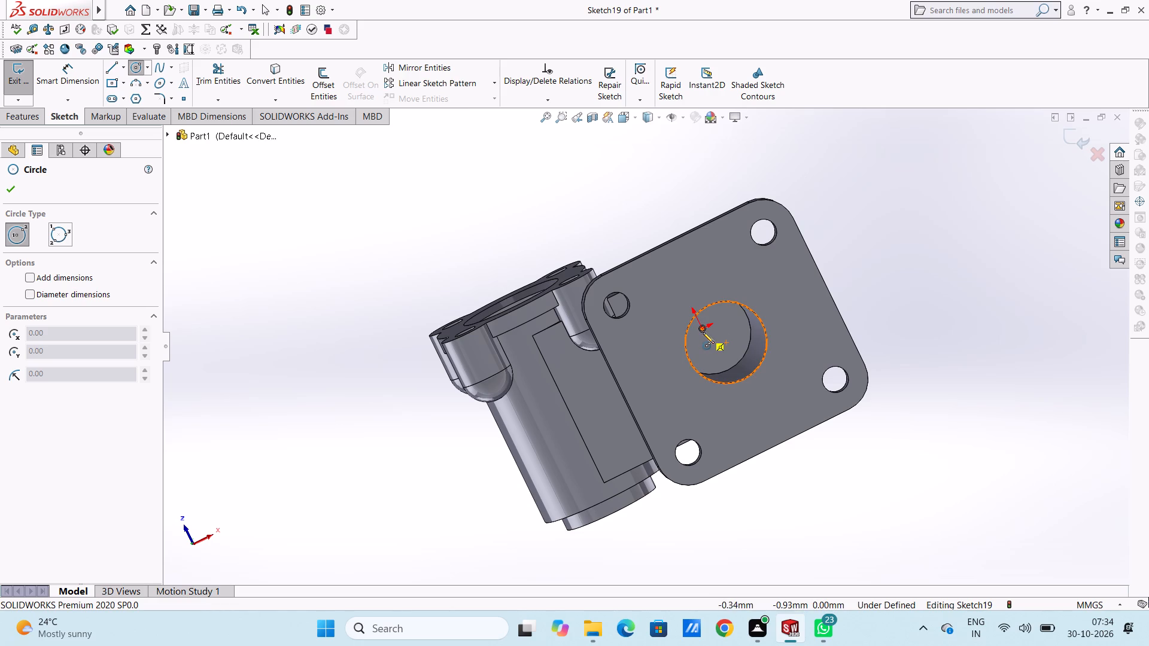
left_click(703, 331)
left_click(728, 368)
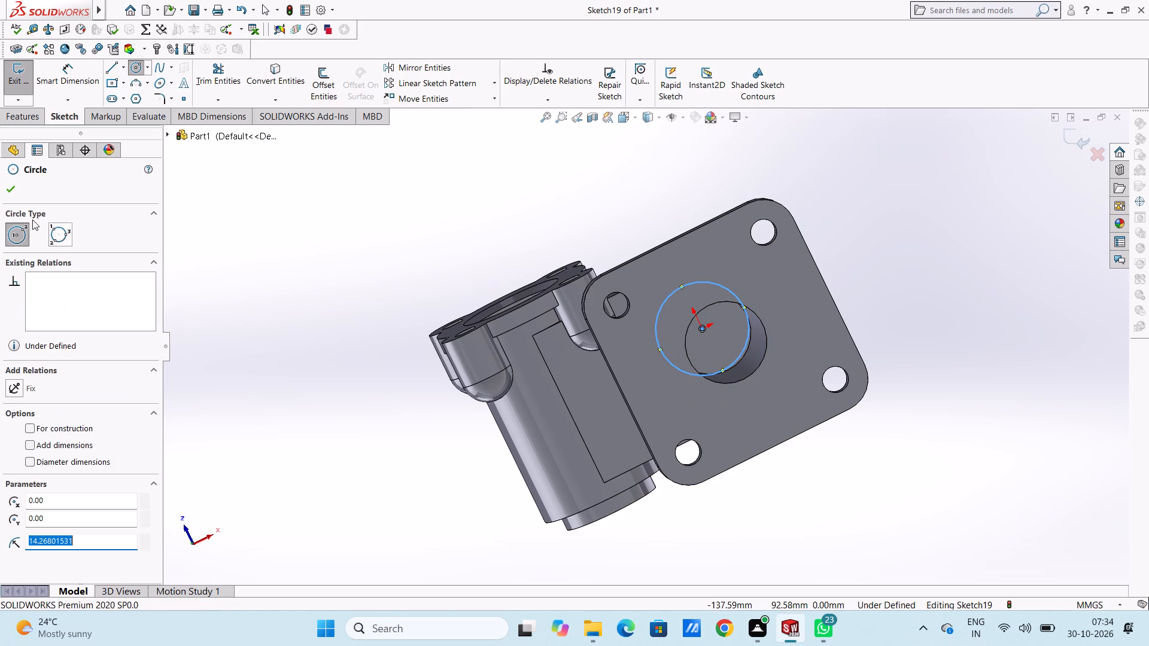
left_click(11, 190)
left_click(234, 263)
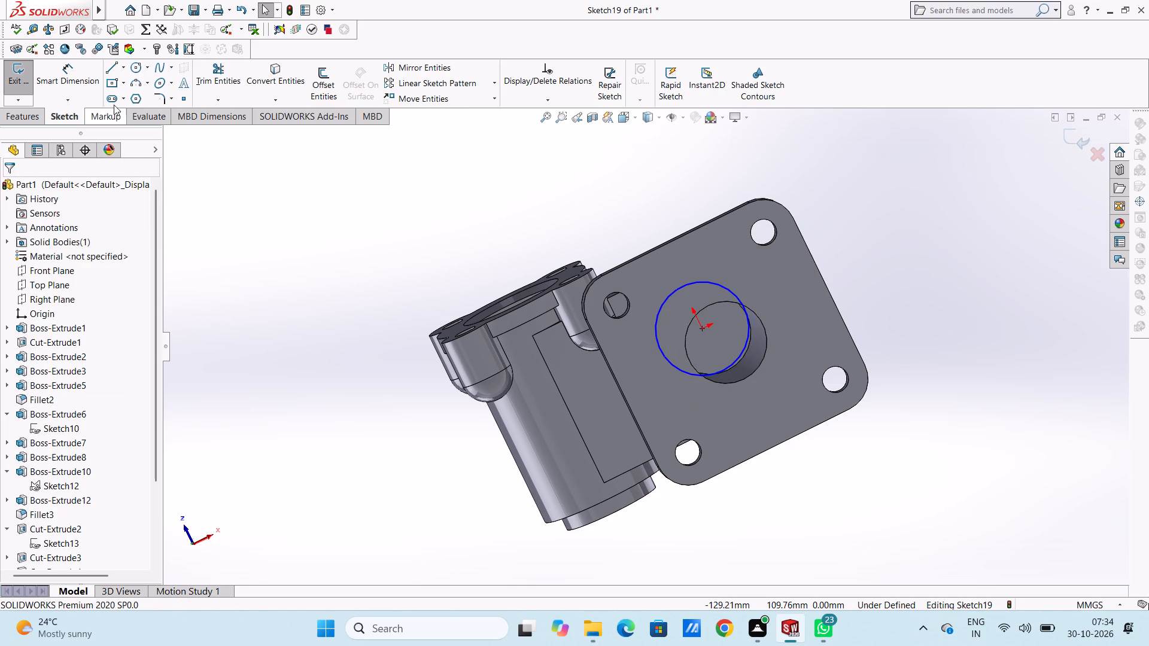
Dimension the circle on the internal cut's end face with a diameter of 30 mm.
left_click(89, 91)
left_click(677, 291)
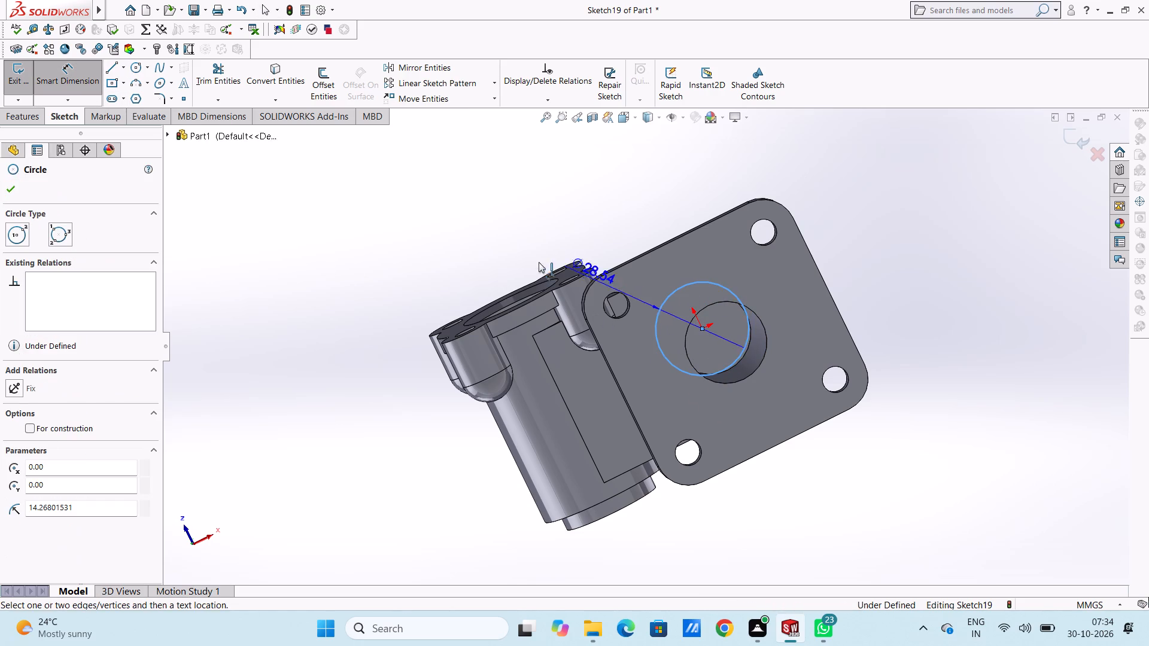
left_click(408, 228)
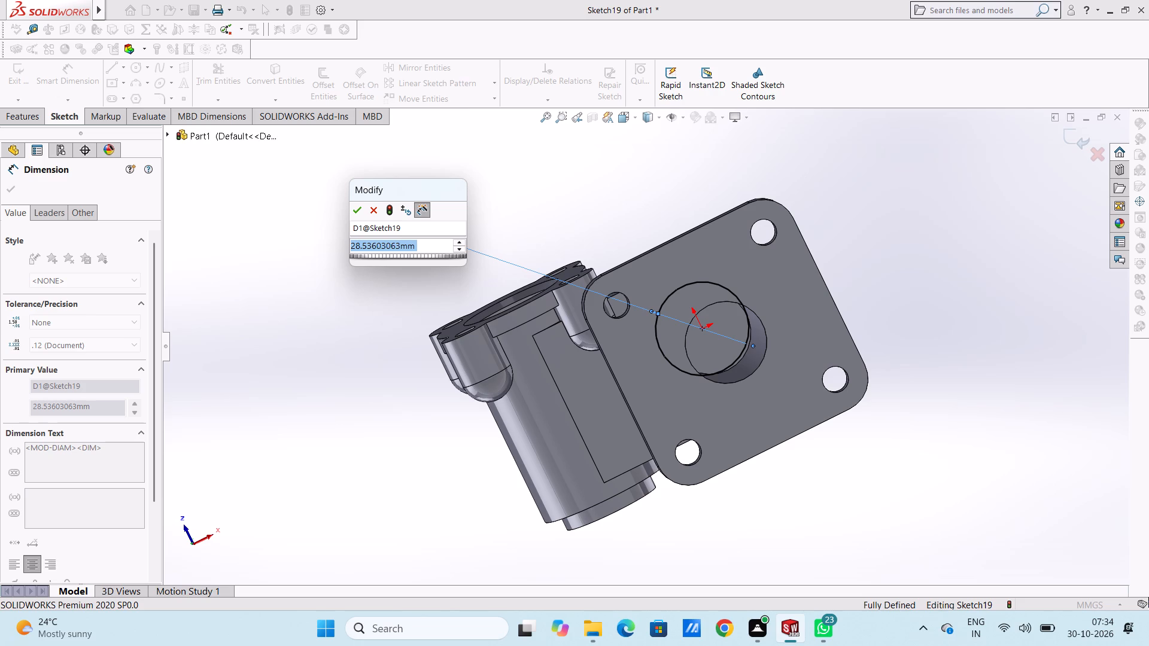
type("15")
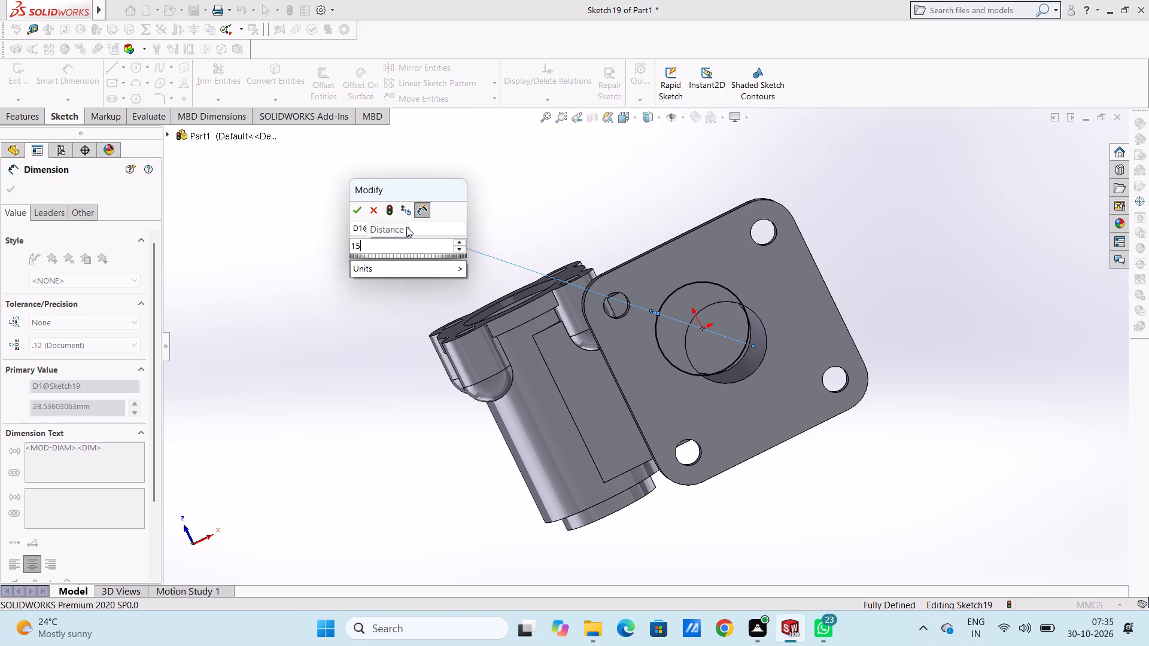
key("BackSpace")
key("BackSpace")
type("30")
key("Return")
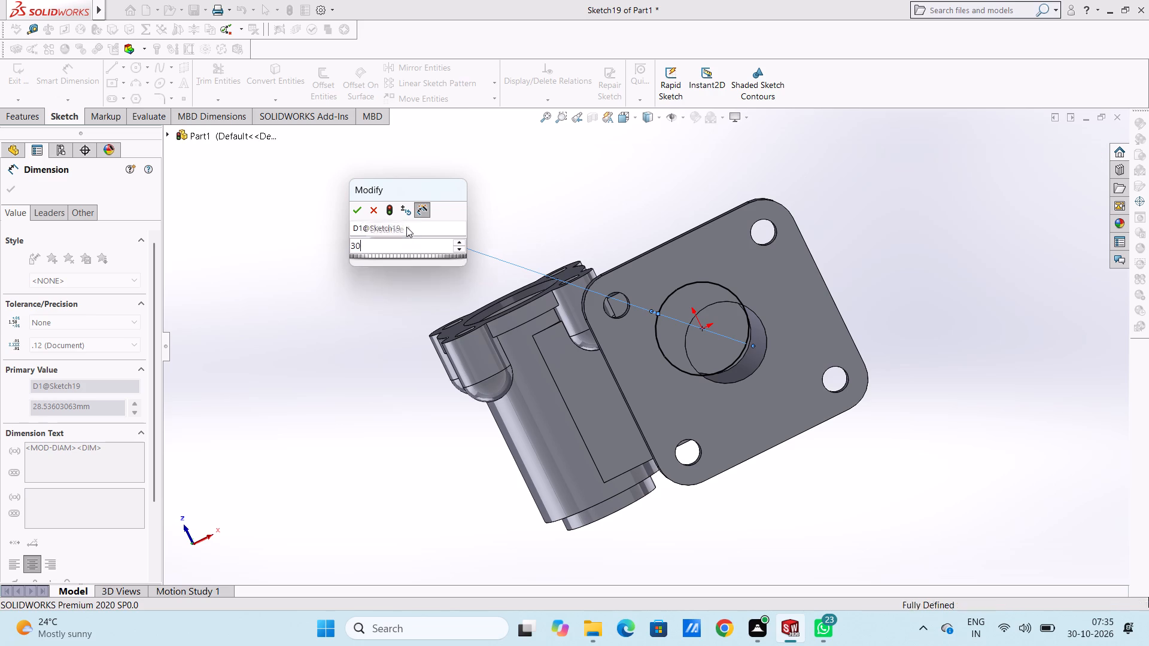
left_click(337, 285)
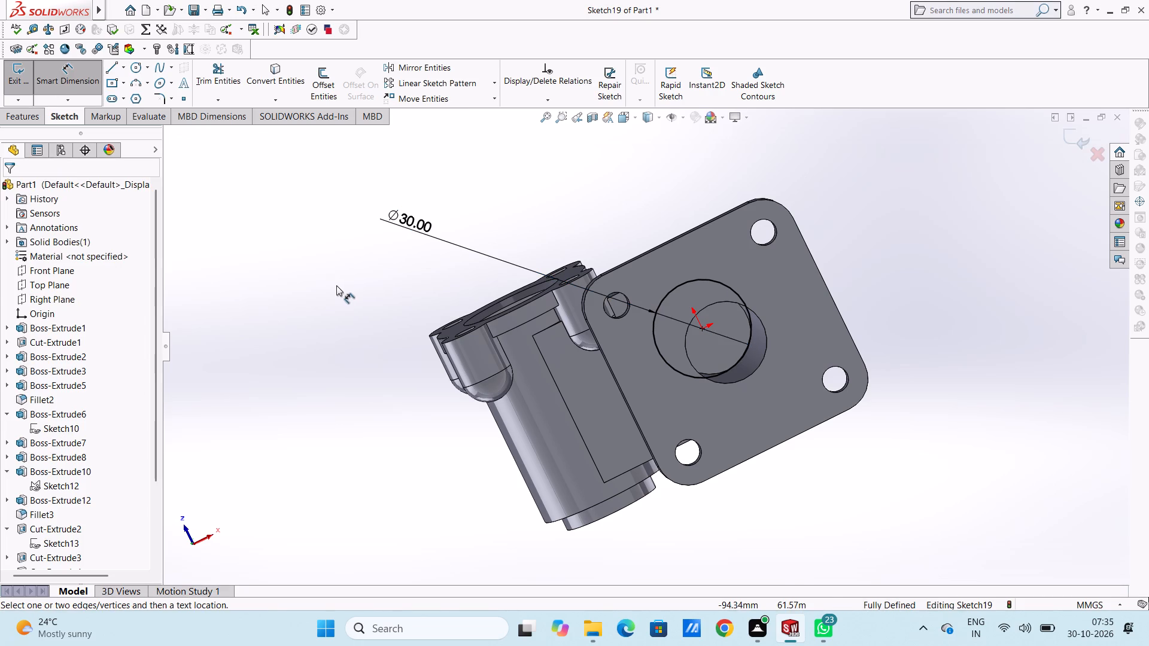
middle_click_drag(305, 275, 345, 369)
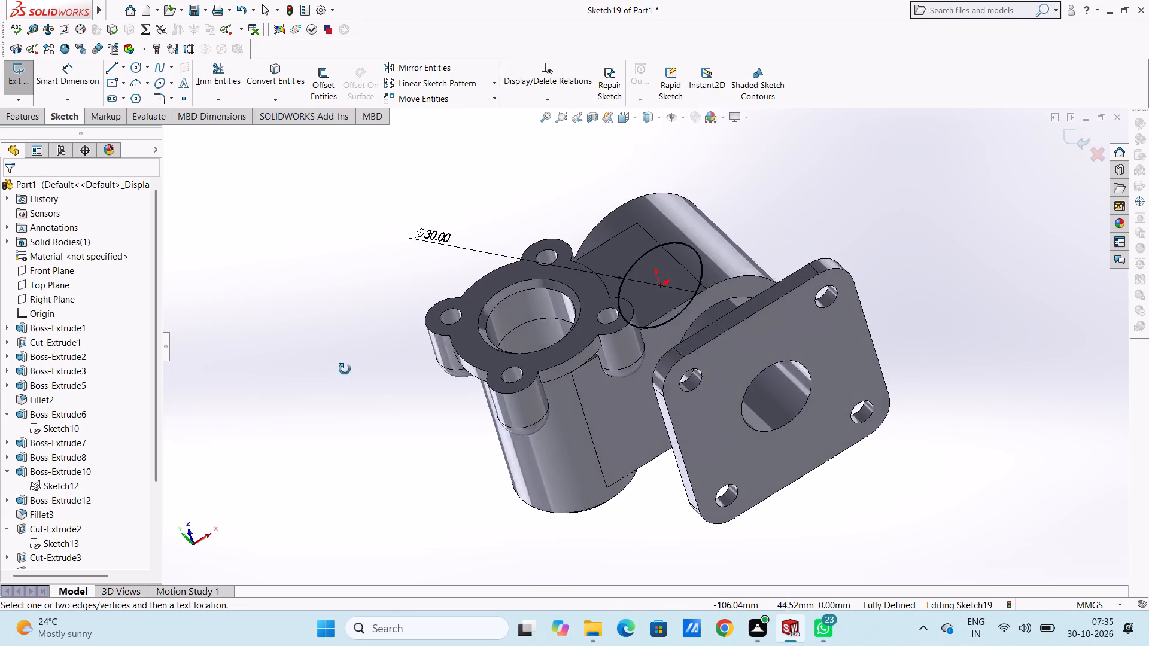
middle_click_drag(345, 369, 370, 442)
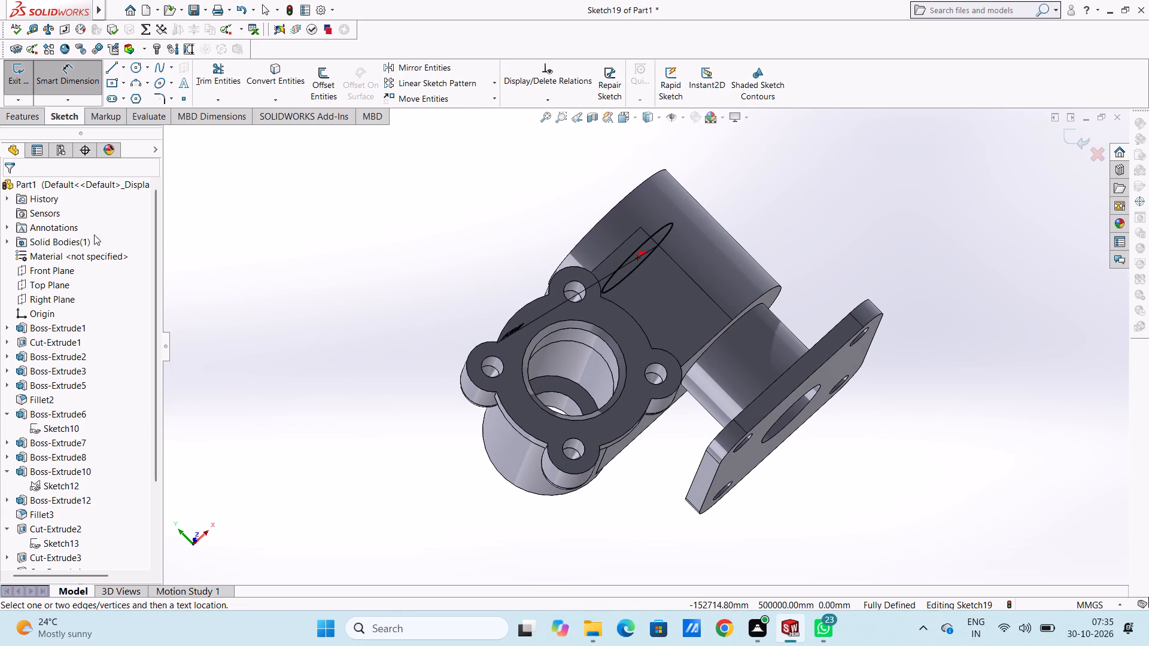
Cut-extrude the 30 mm circle blind through the top of the large cylinder to a depth of 22 mm.
left_click(62, 79)
left_click(32, 112)
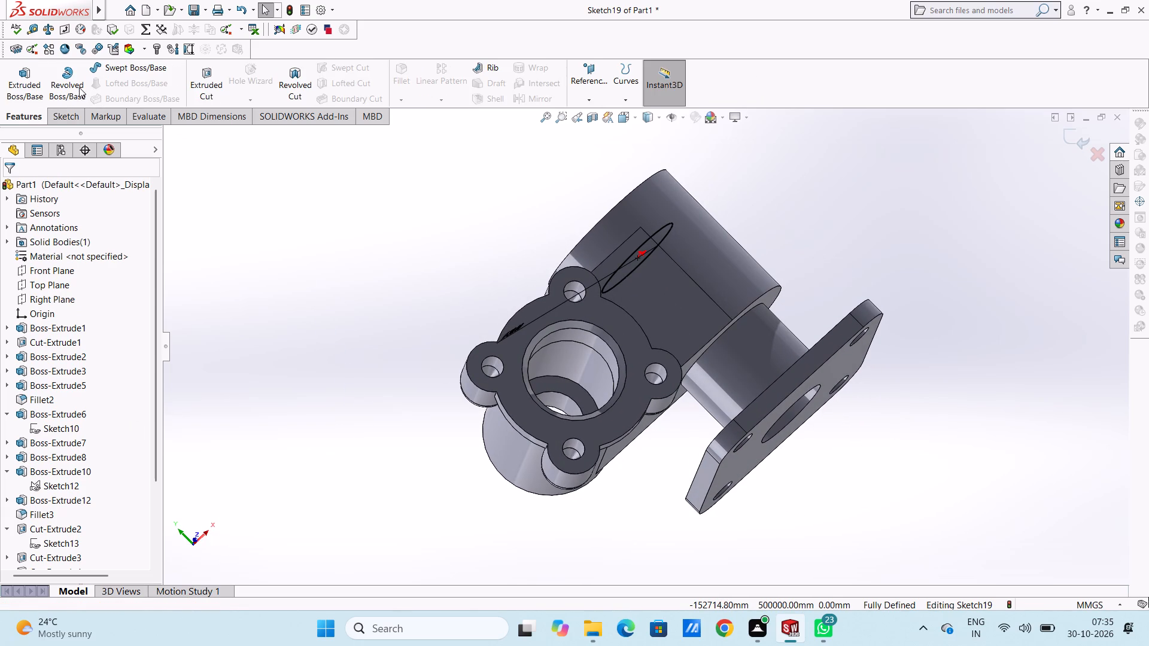
left_click(208, 79)
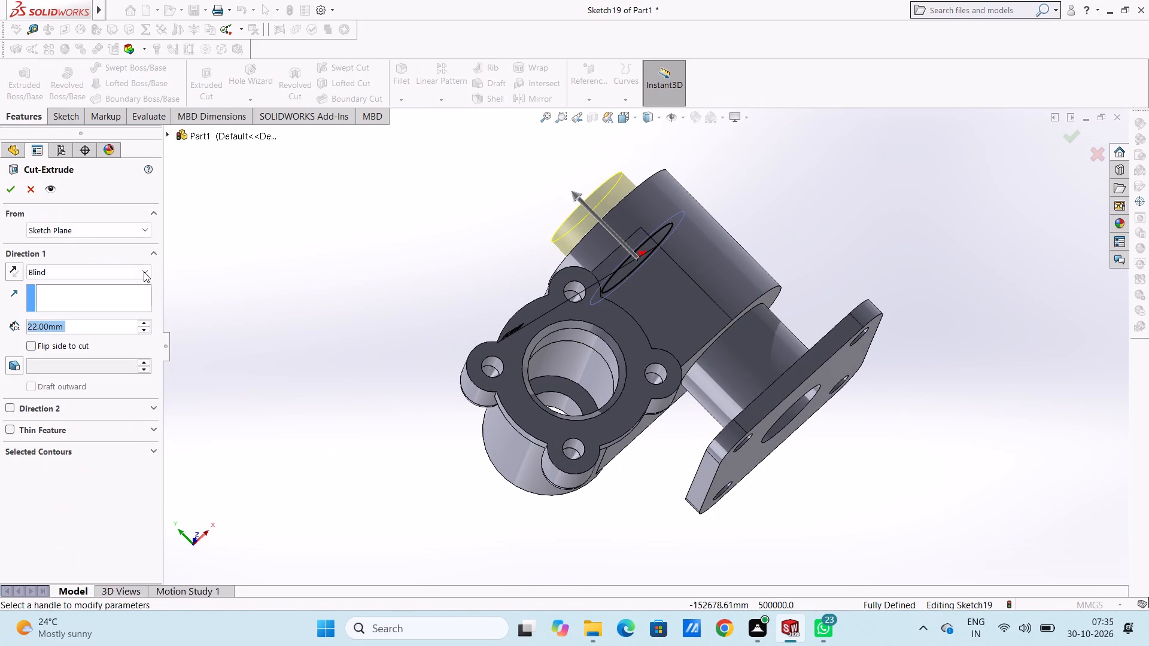
left_click(8, 189)
left_click(297, 249)
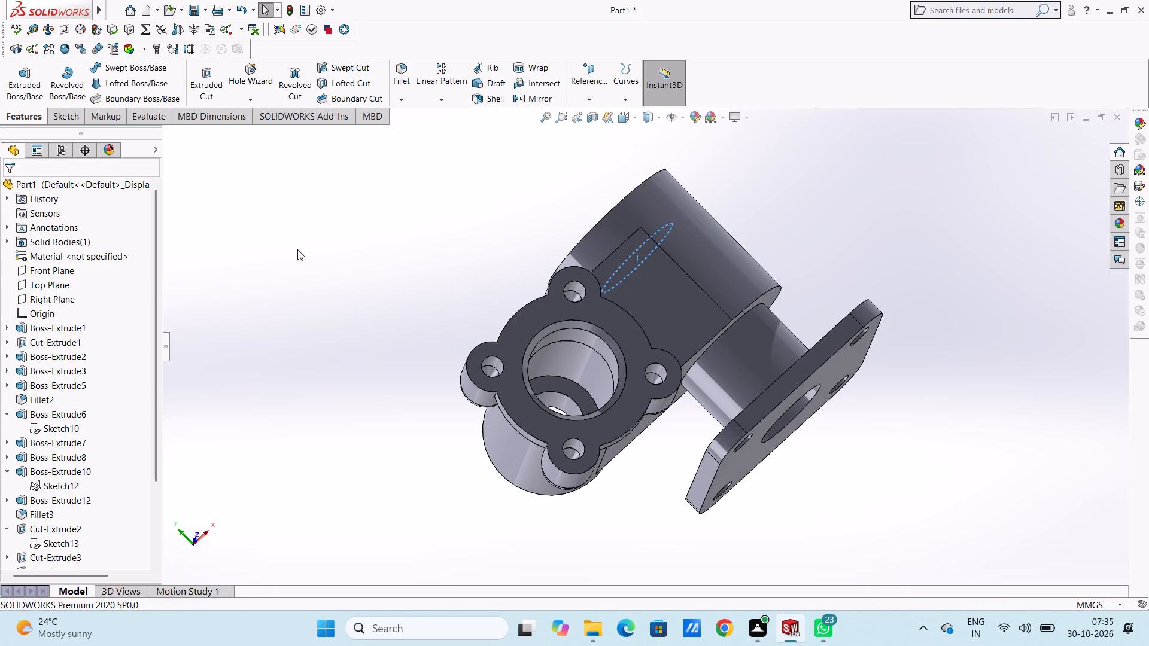
Chamfer the 30 mm bore's rim on the large cylinder's top face by 2 mm at 45 degrees.
middle_click_drag(476, 202, 435, 447)
middle_click_drag(464, 318, 577, 299)
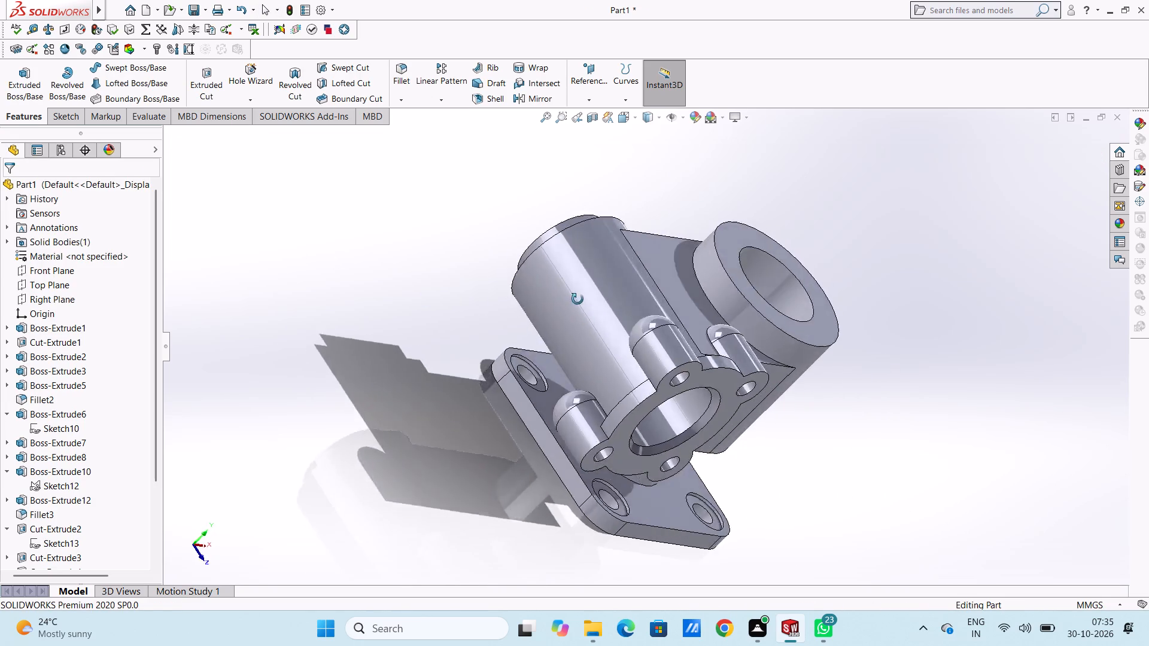
middle_click_drag(577, 299, 512, 300)
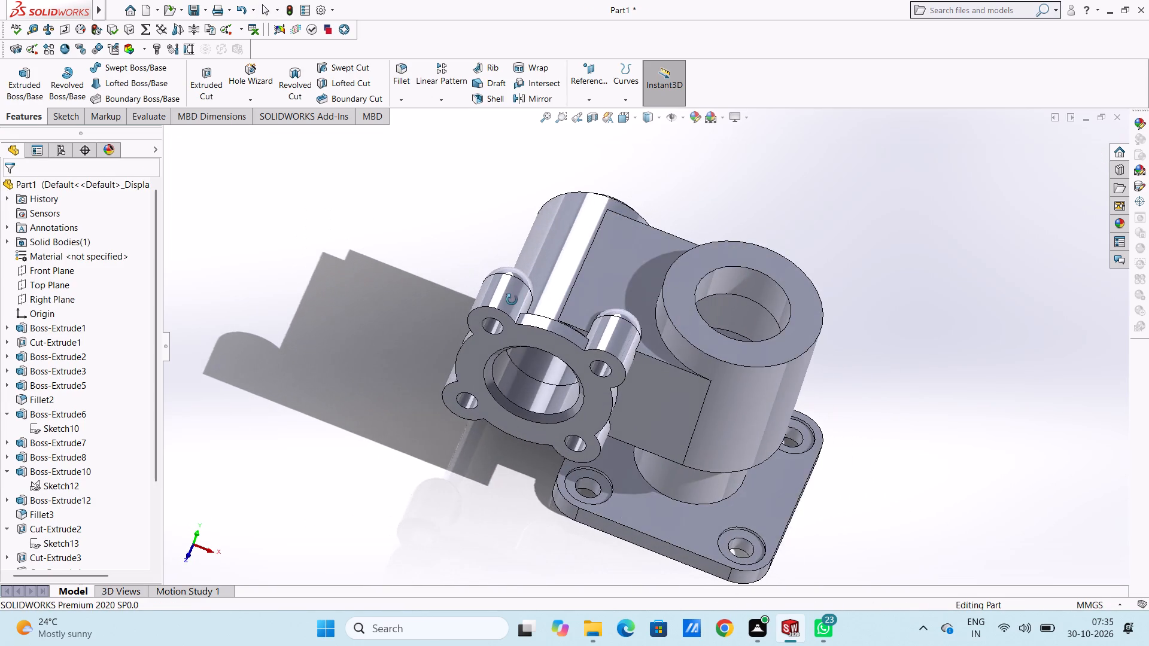
middle_click_drag(512, 300, 475, 257)
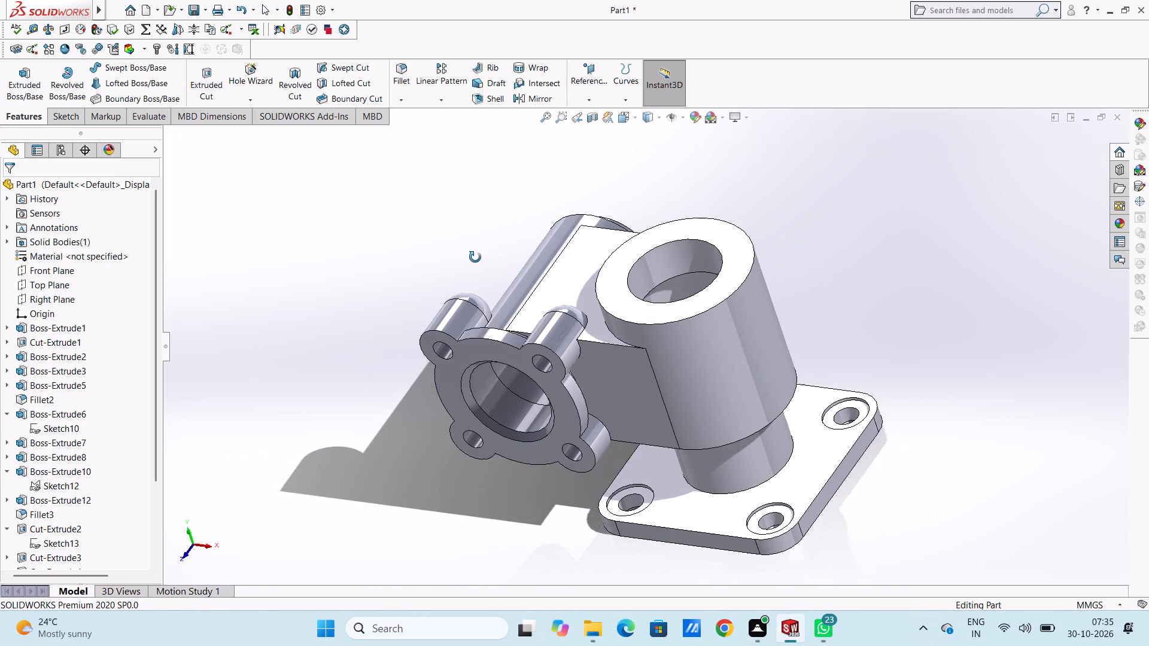
middle_click_drag(475, 257, 478, 258)
scroll(829, 282, "down", 4)
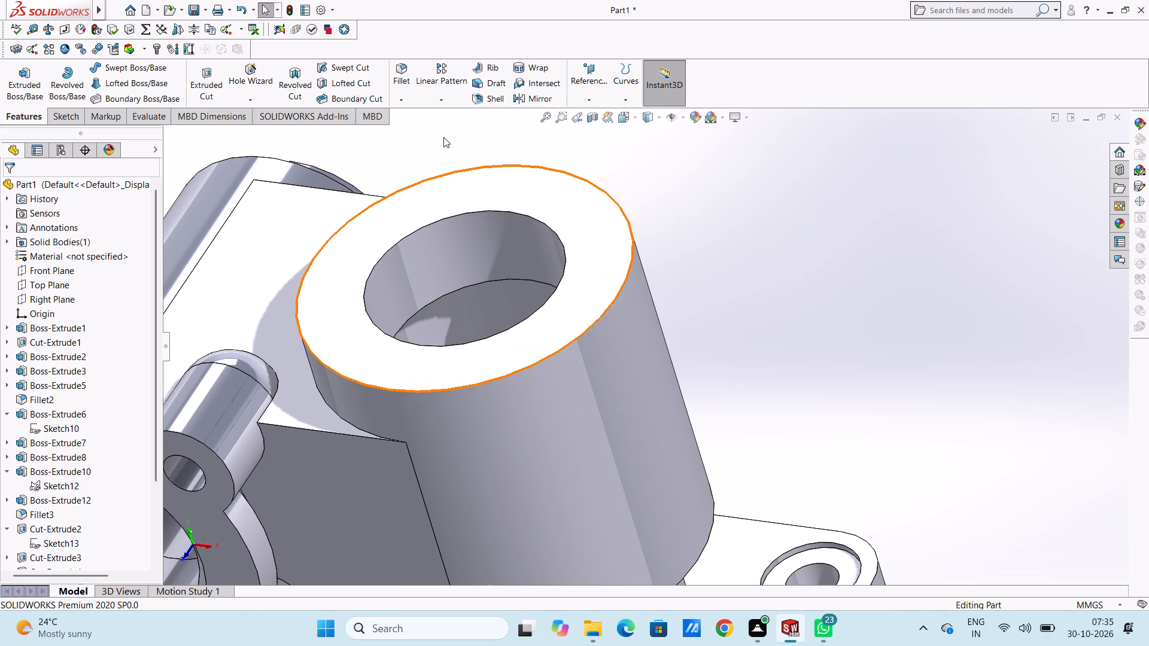
left_click(400, 105)
left_click(415, 132)
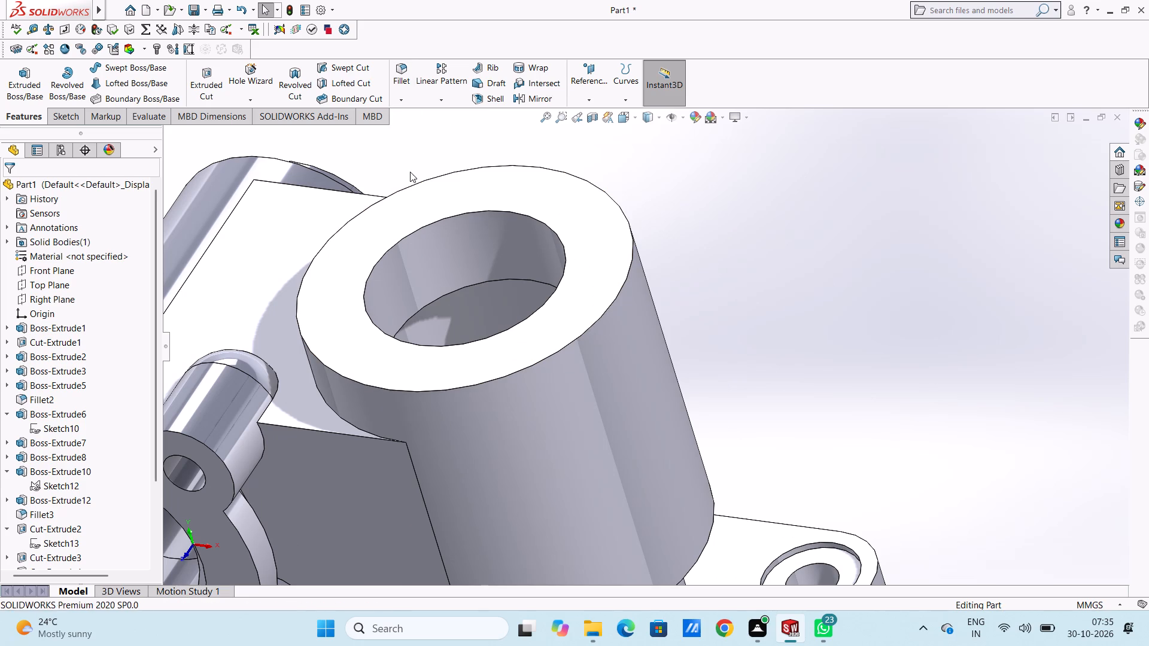
left_click(437, 221)
scroll(476, 255, "down", 1)
scroll(476, 255, "up", 5)
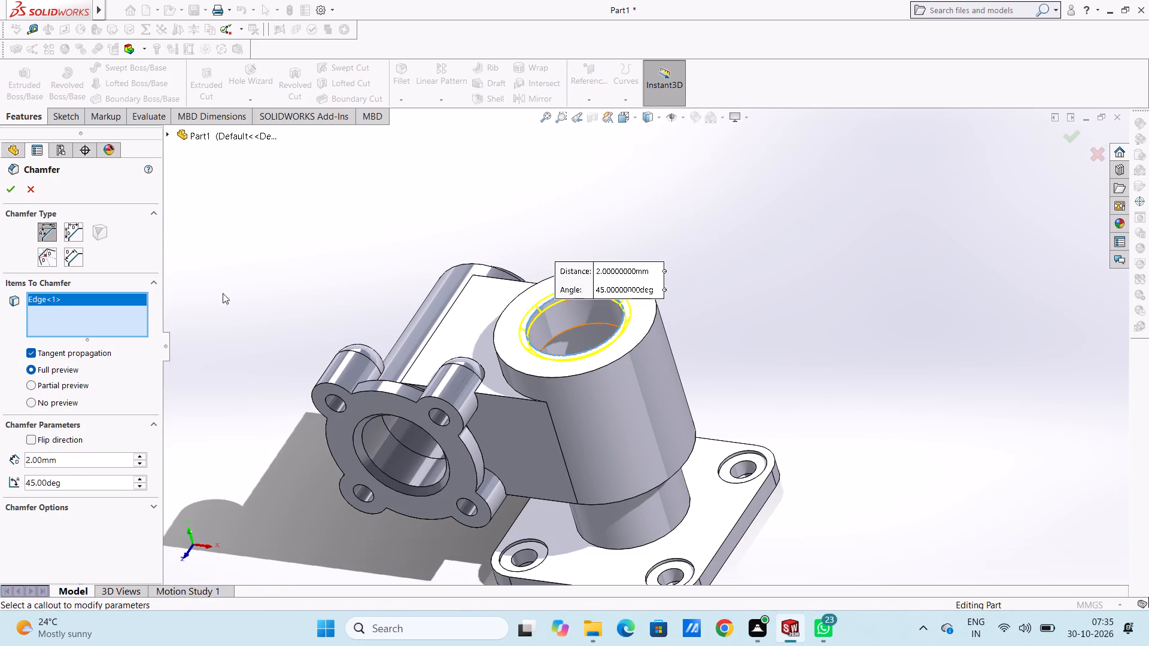
left_click(14, 190)
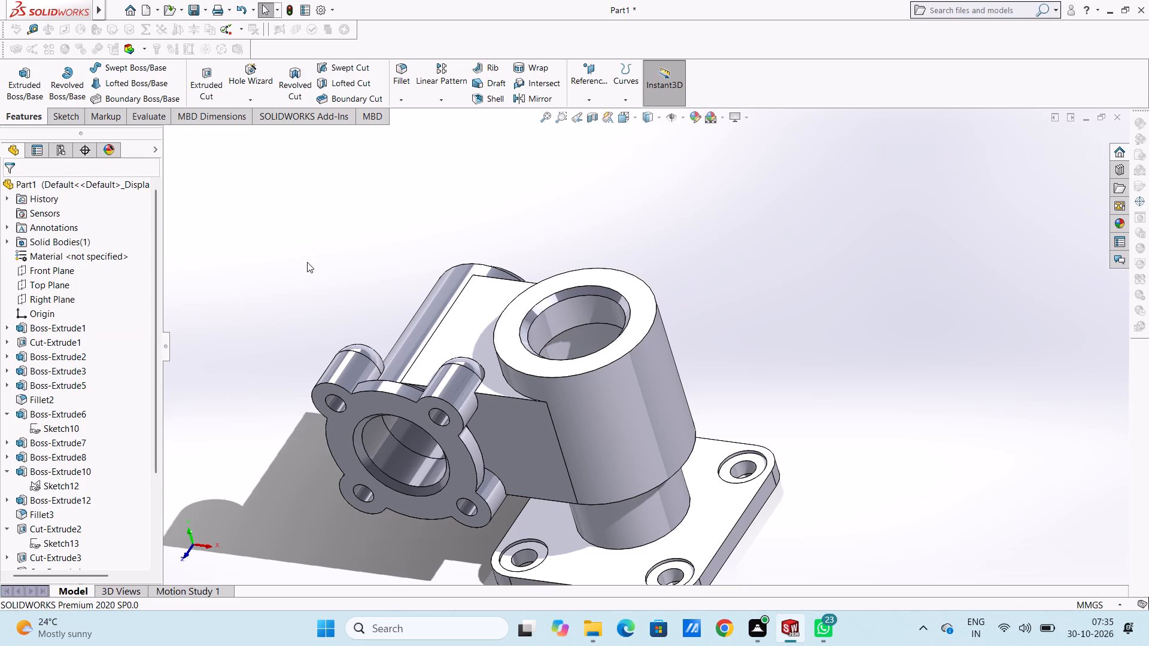
Apply a planar section view based on the Front Plane, tilted to about 353 degrees, cutting through the large cylinder's stepped bore.
scroll(373, 301, "up", 4)
scroll(554, 319, "down", 4)
scroll(722, 449, "up", 4)
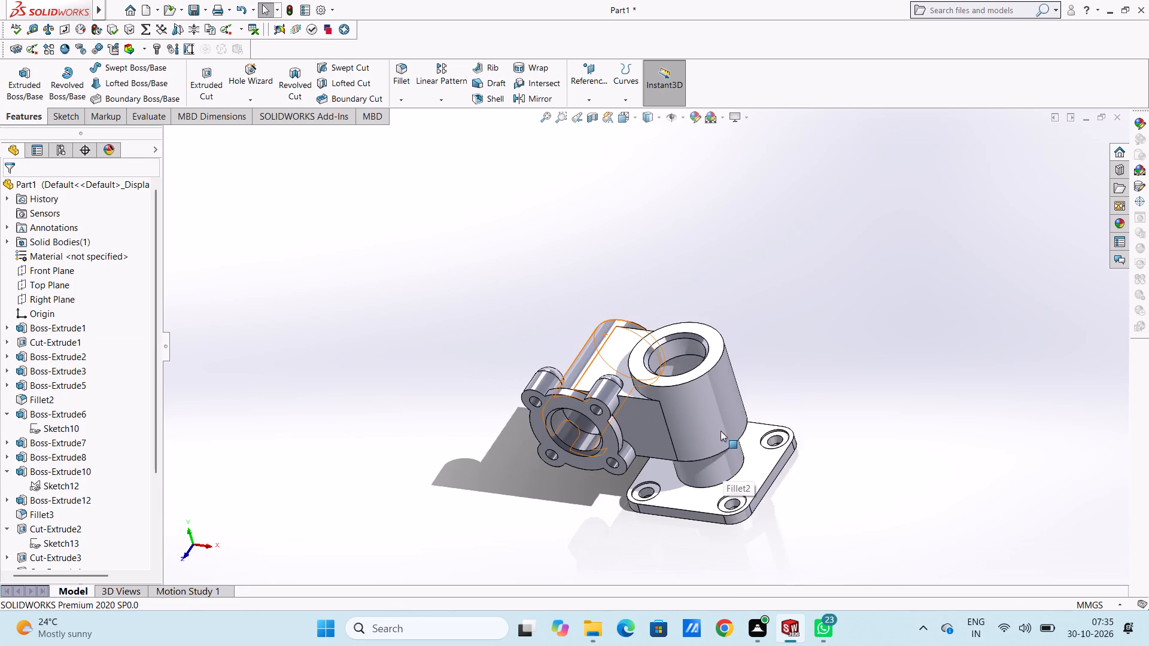
scroll(706, 471, "down", 4)
left_click(406, 437)
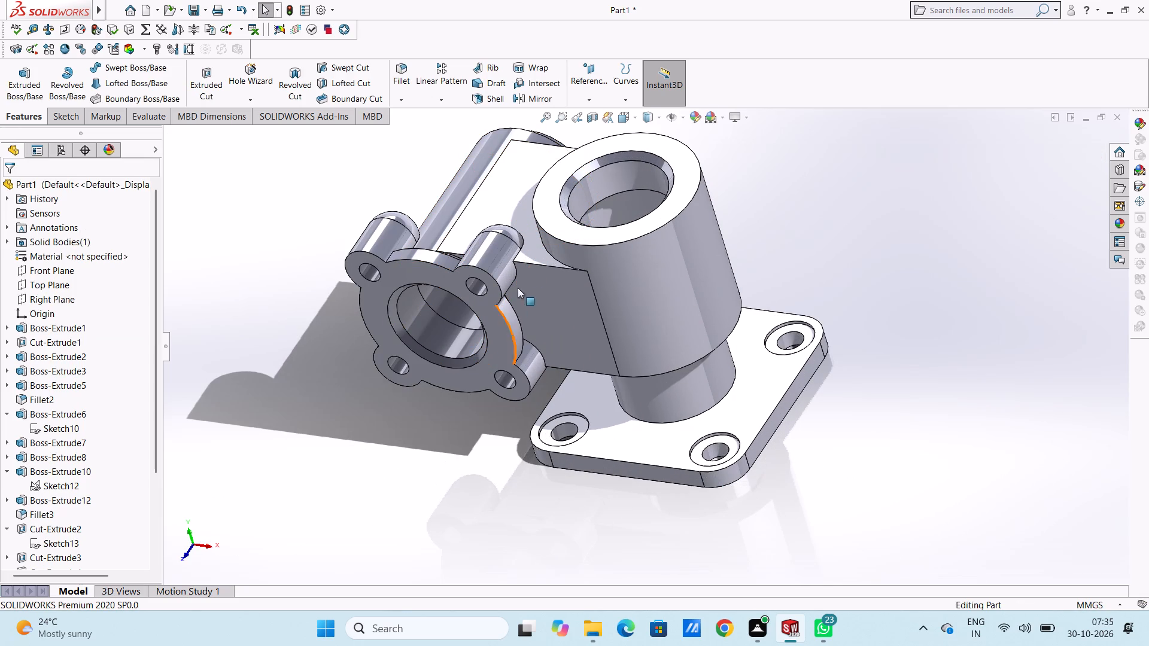
left_click(591, 120)
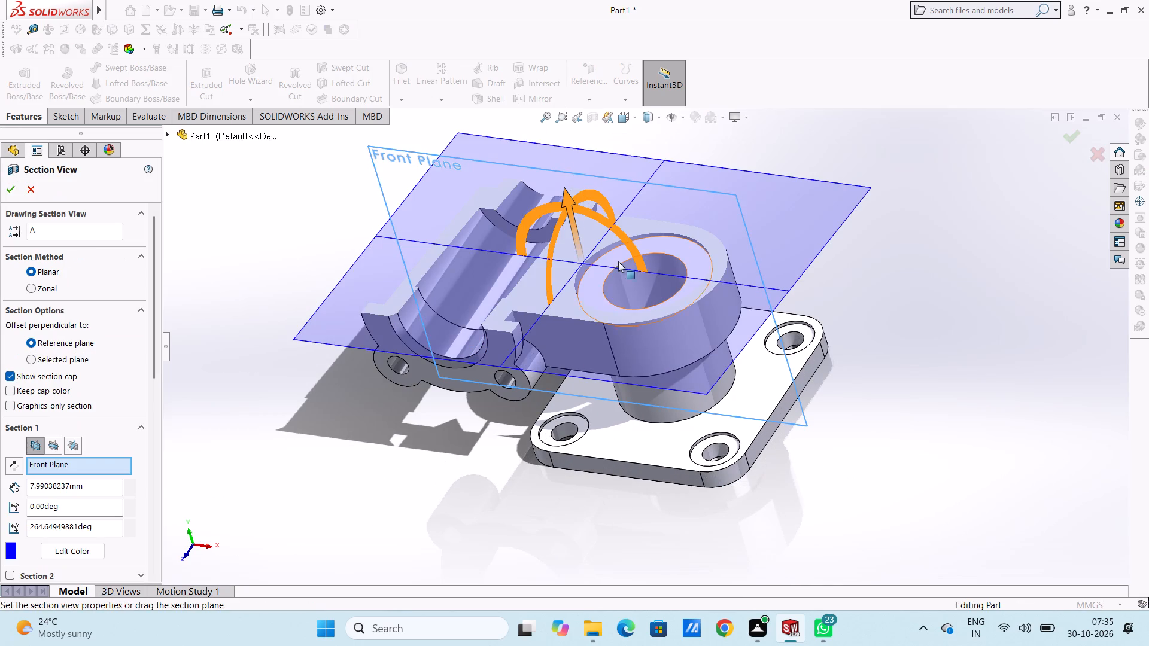
left_click_drag(552, 242, 580, 328)
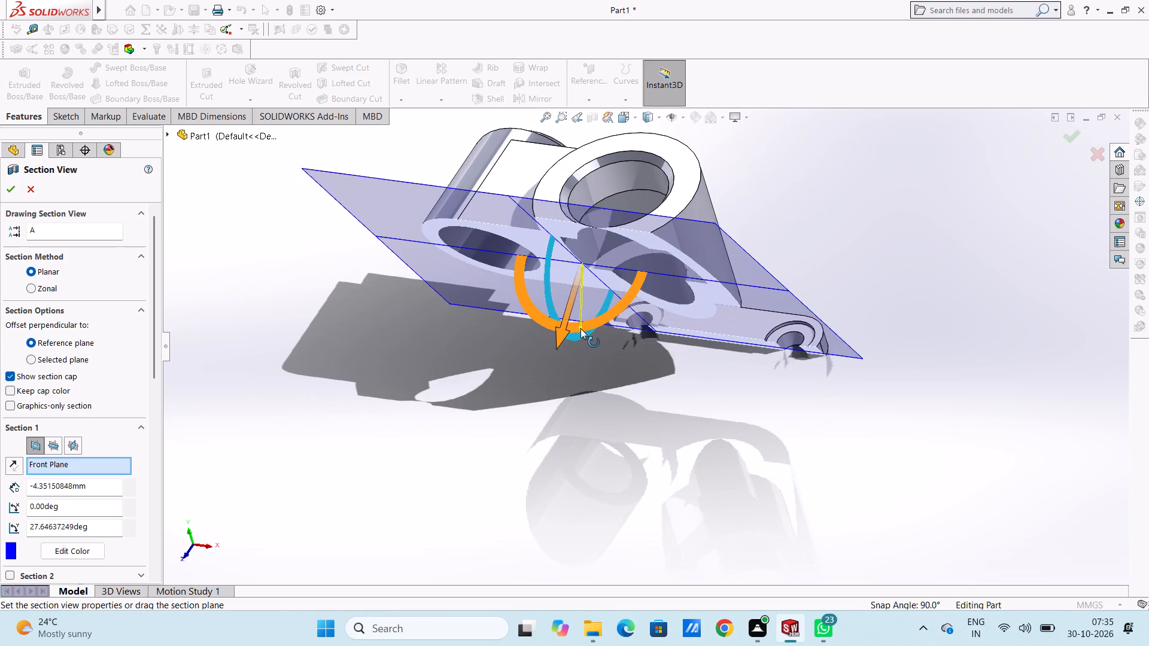
left_click_drag(580, 328, 579, 272)
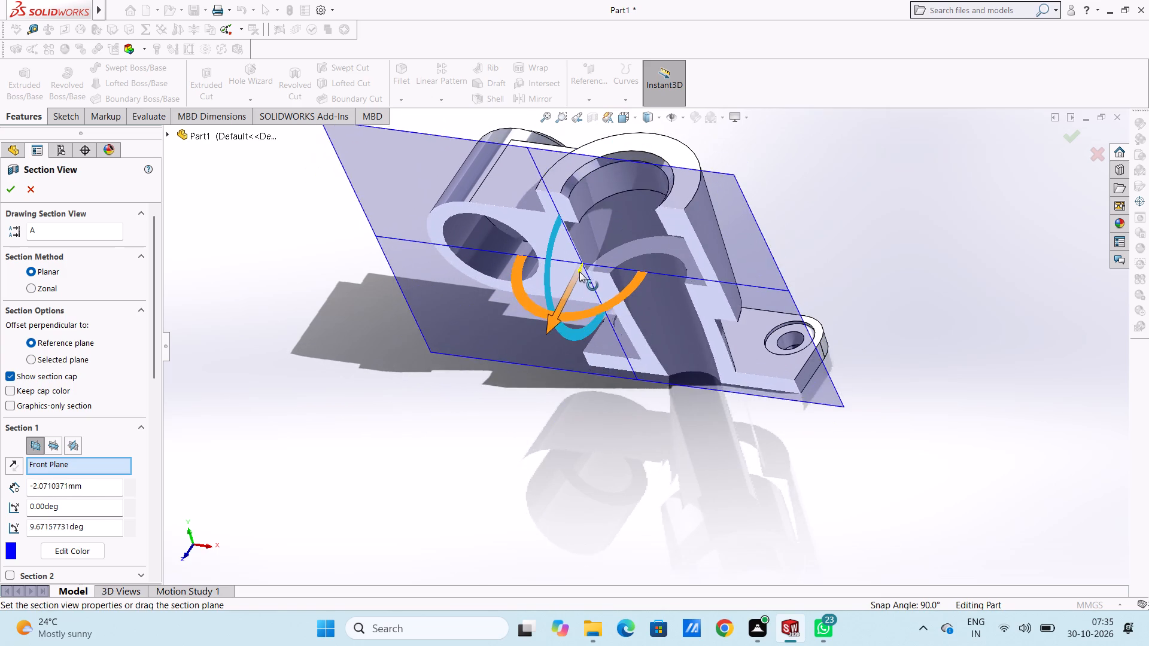
left_click_drag(579, 272, 579, 269)
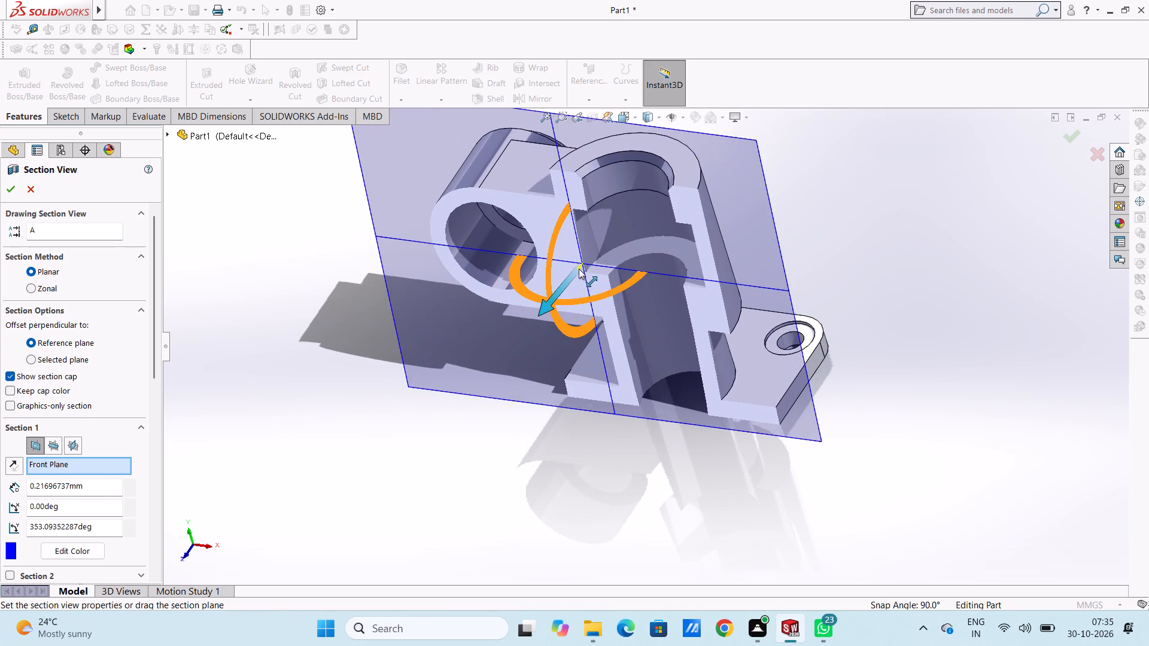
left_click_drag(579, 269, 579, 268)
left_click(13, 194)
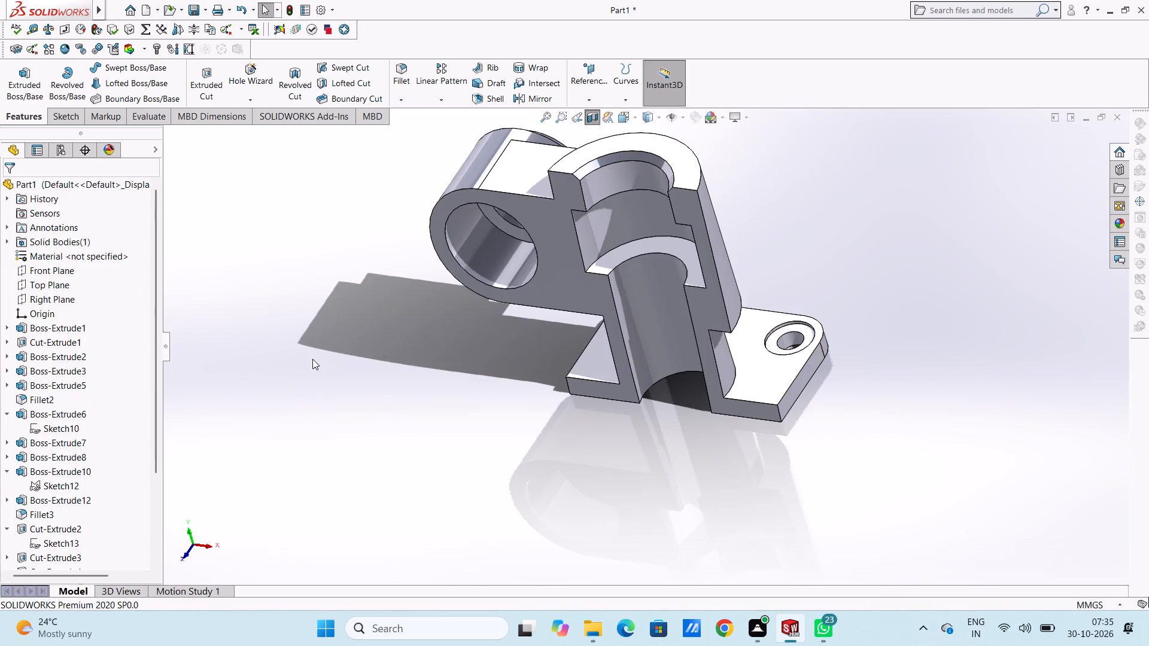
Chamfer the lower bore's upper edge, at the floor of the 40 mm internal cut, by 2 mm at 45 degrees.
middle_click_drag(318, 361, 333, 298)
middle_click_drag(358, 361, 381, 288)
middle_click(379, 291)
middle_click(375, 295)
middle_click(392, 312)
middle_click_drag(390, 318, 364, 342)
middle_click_drag(363, 343, 342, 313)
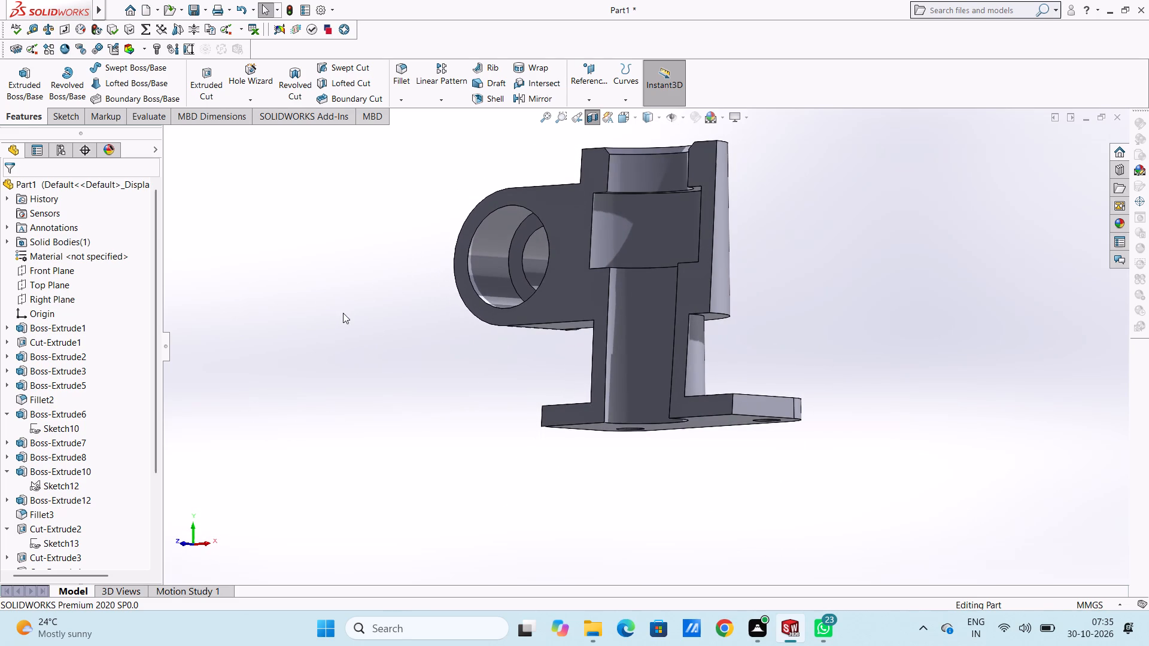
middle_click_drag(446, 303, 467, 336)
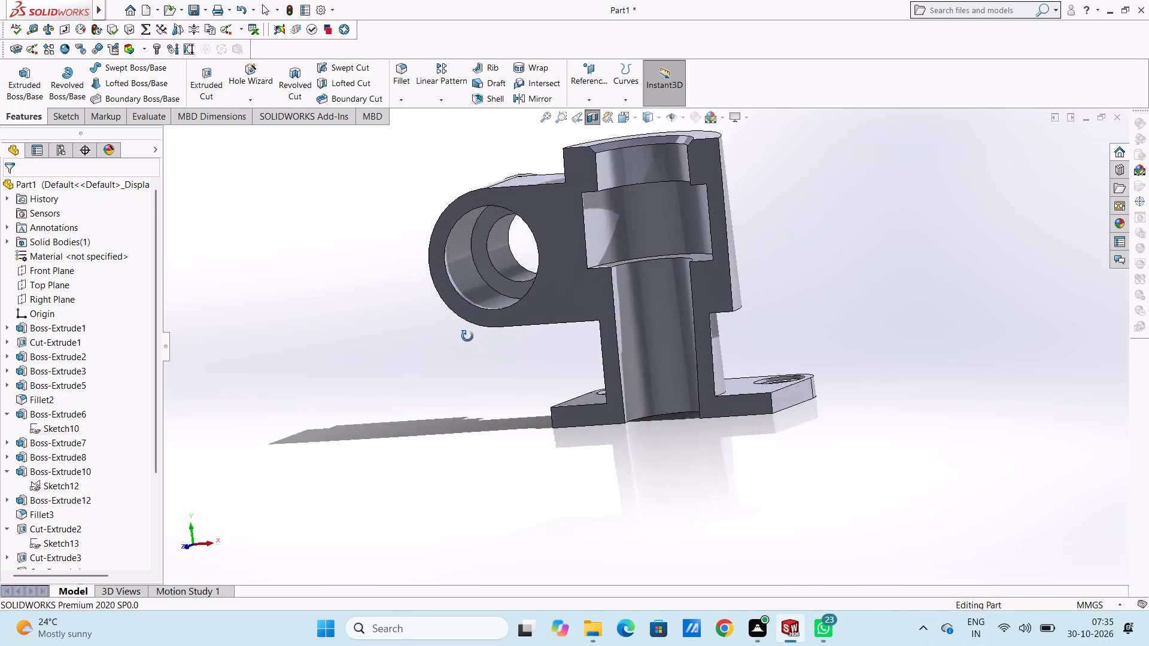
middle_click_drag(467, 336, 488, 347)
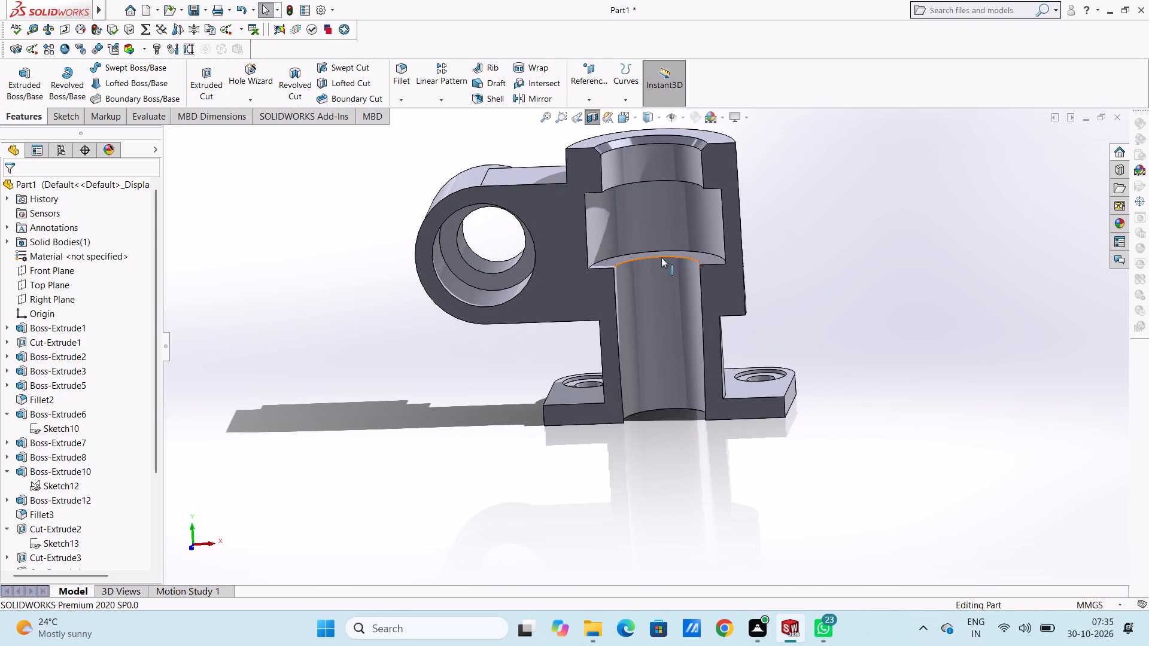
scroll(661, 257, "down", 5)
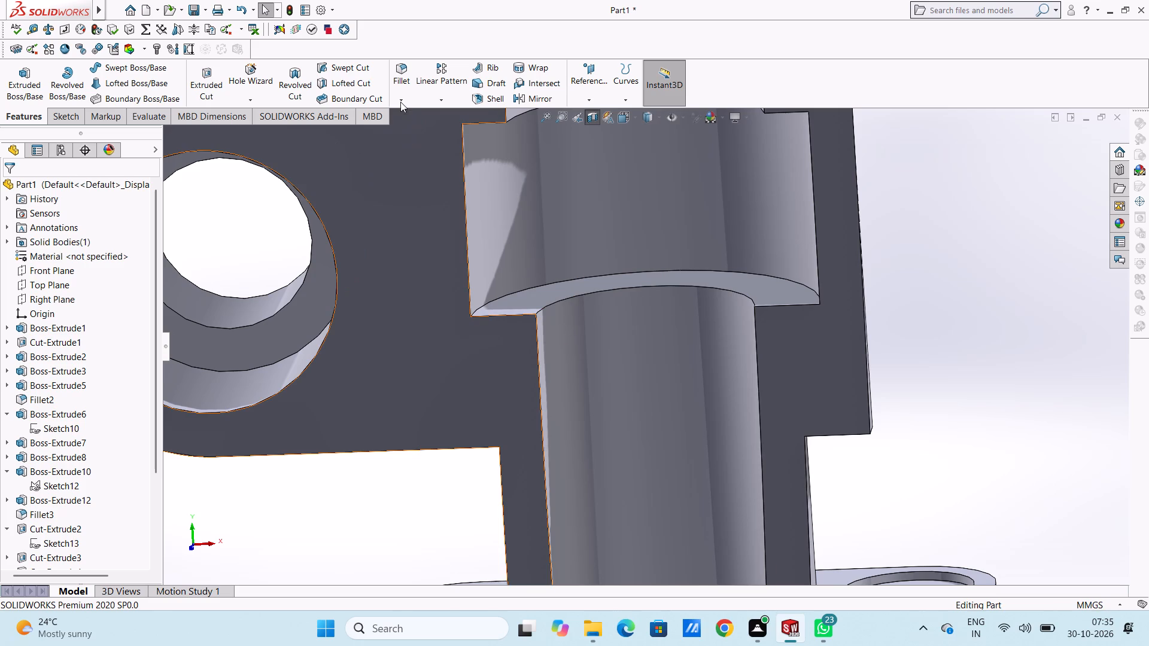
left_click(400, 102)
left_click(406, 131)
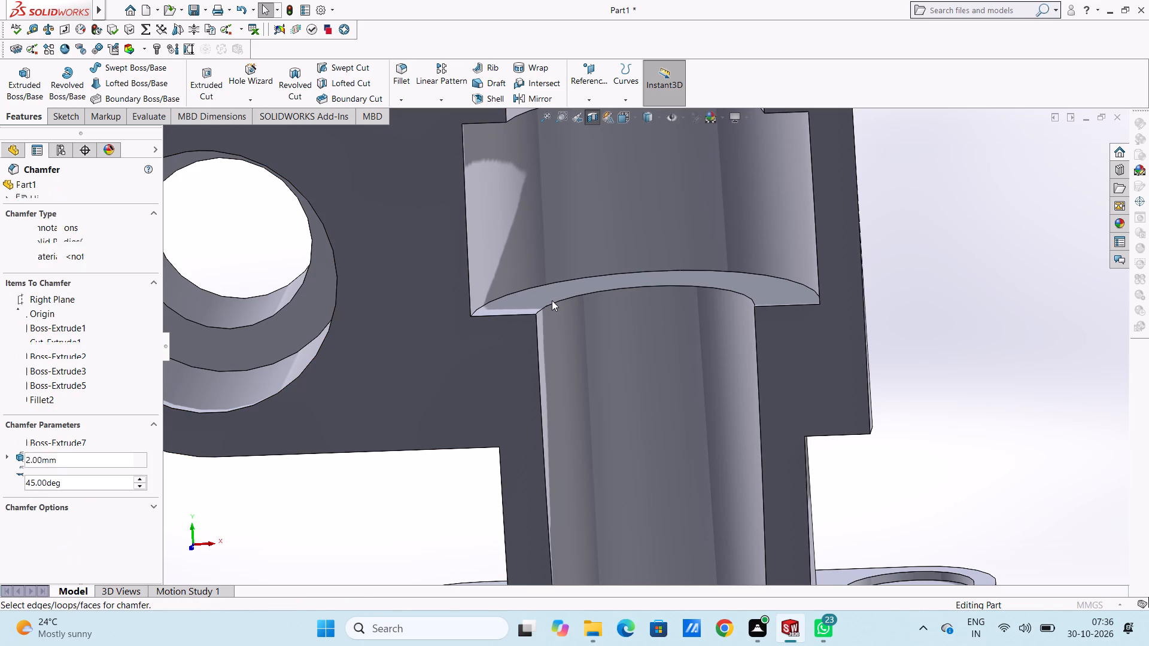
left_click(554, 304)
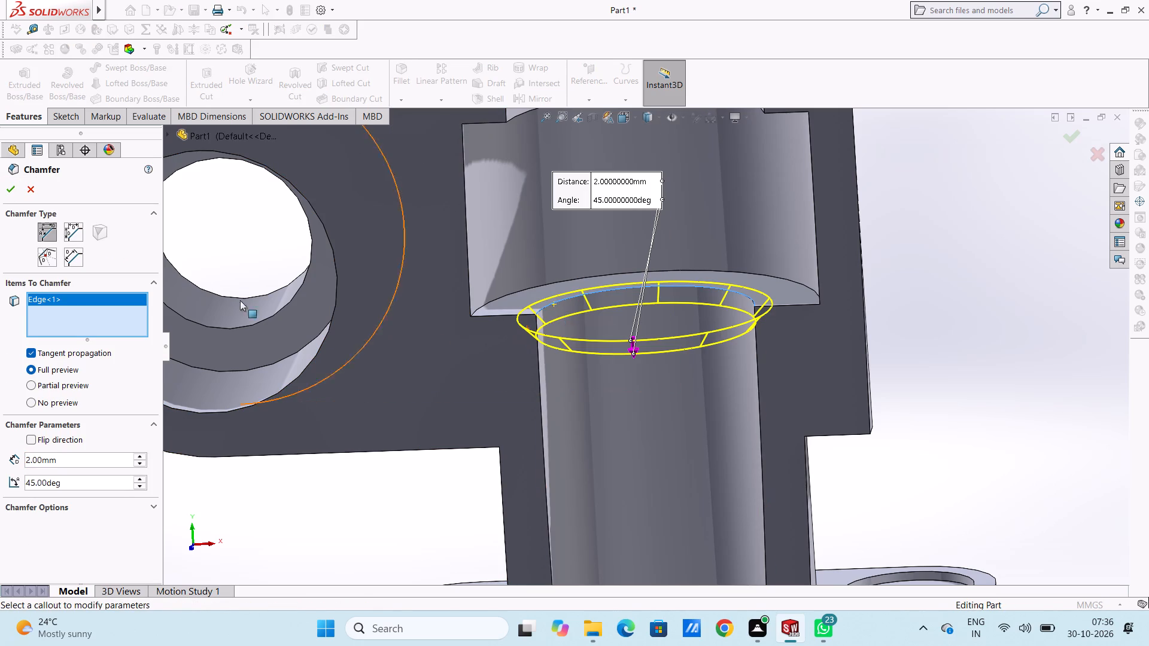
left_click(10, 186)
Sketch a circle about 34.5 mm in diameter, centred on the origin, on the floor face of the 40 mm internal cut.
scroll(487, 325, "up", 4)
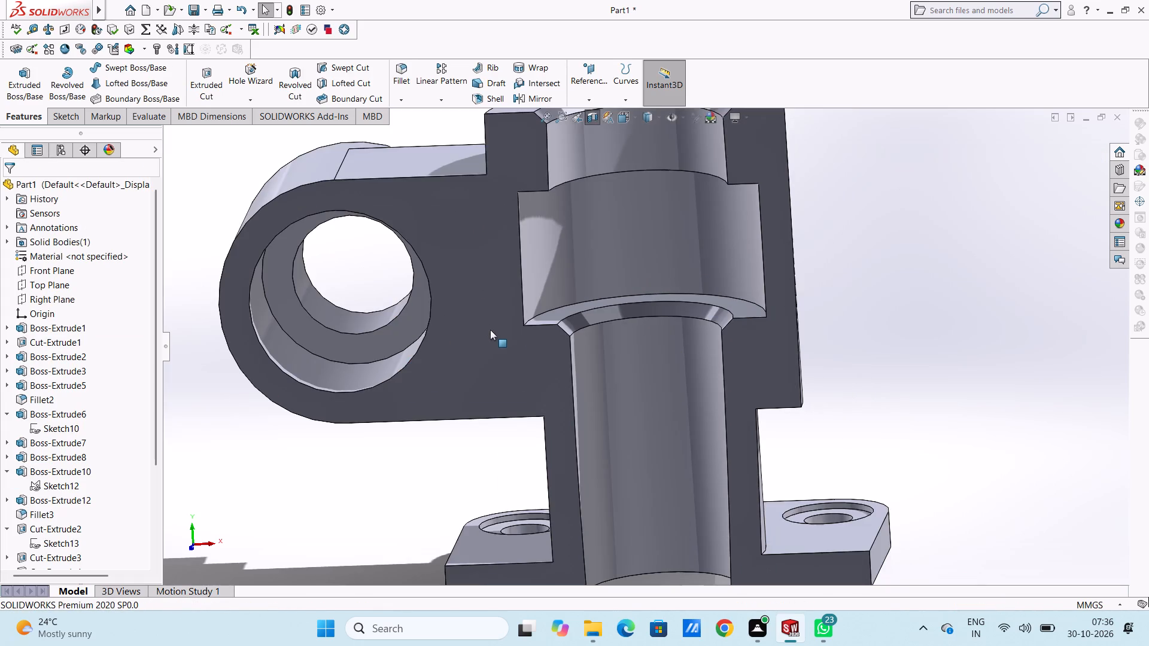
middle_click_drag(405, 453, 395, 446)
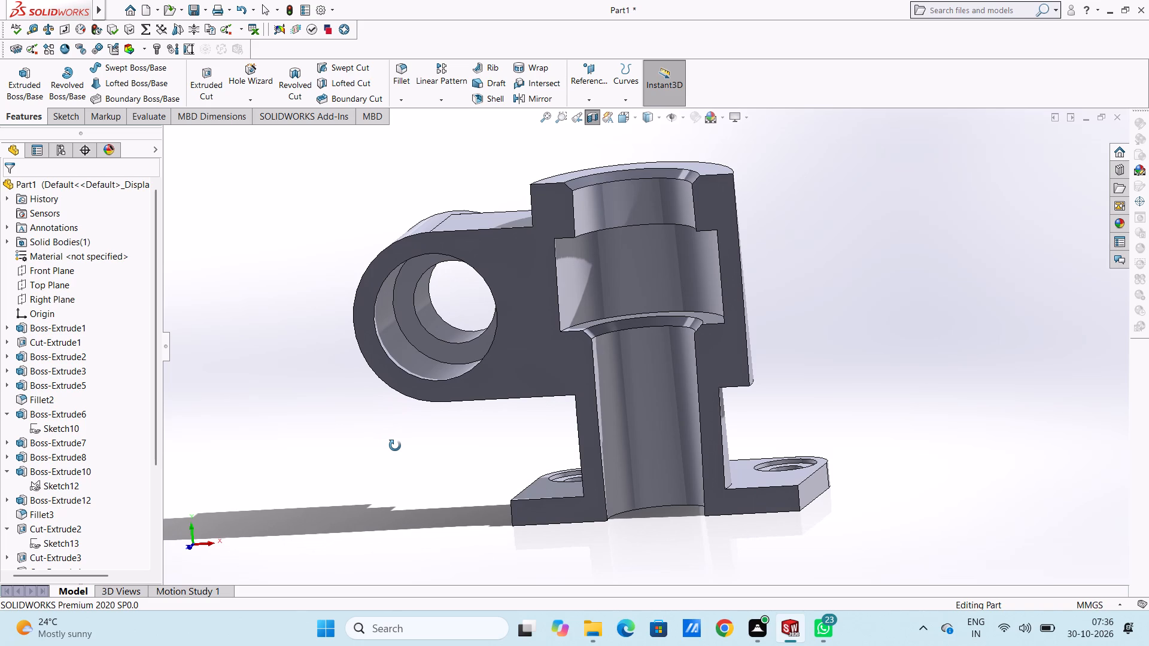
middle_click_drag(395, 446, 399, 439)
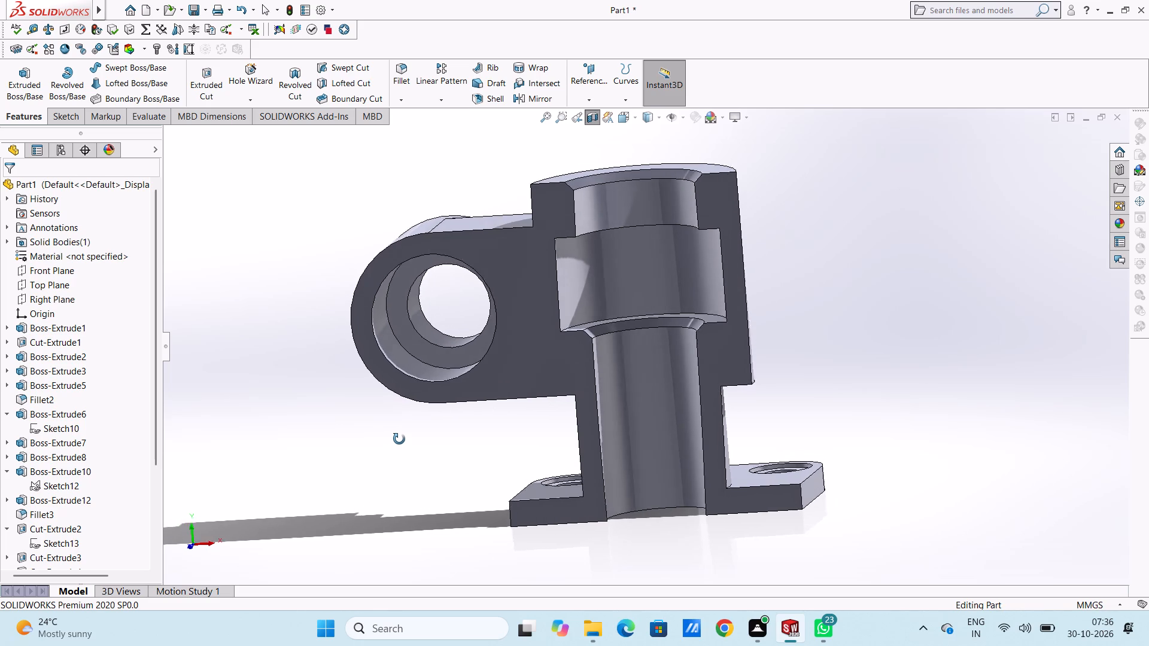
middle_click_drag(399, 439, 402, 497)
middle_click_drag(712, 282, 691, 366)
middle_click_drag(713, 364, 733, 362)
left_click(607, 306)
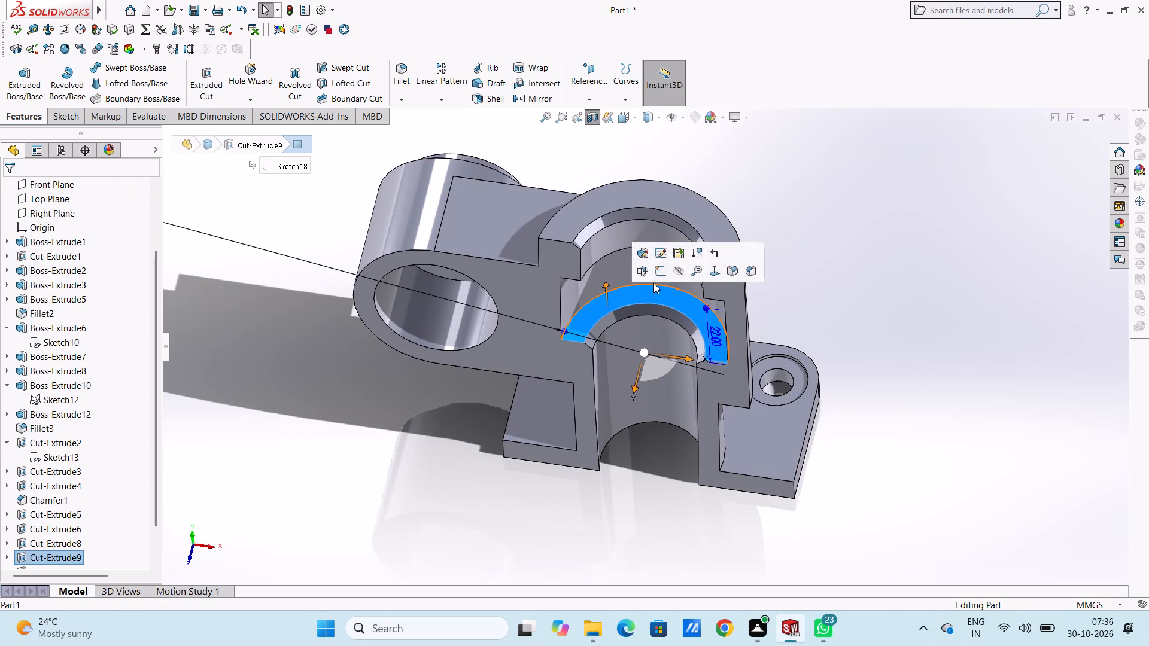
left_click(662, 272)
left_click(352, 369)
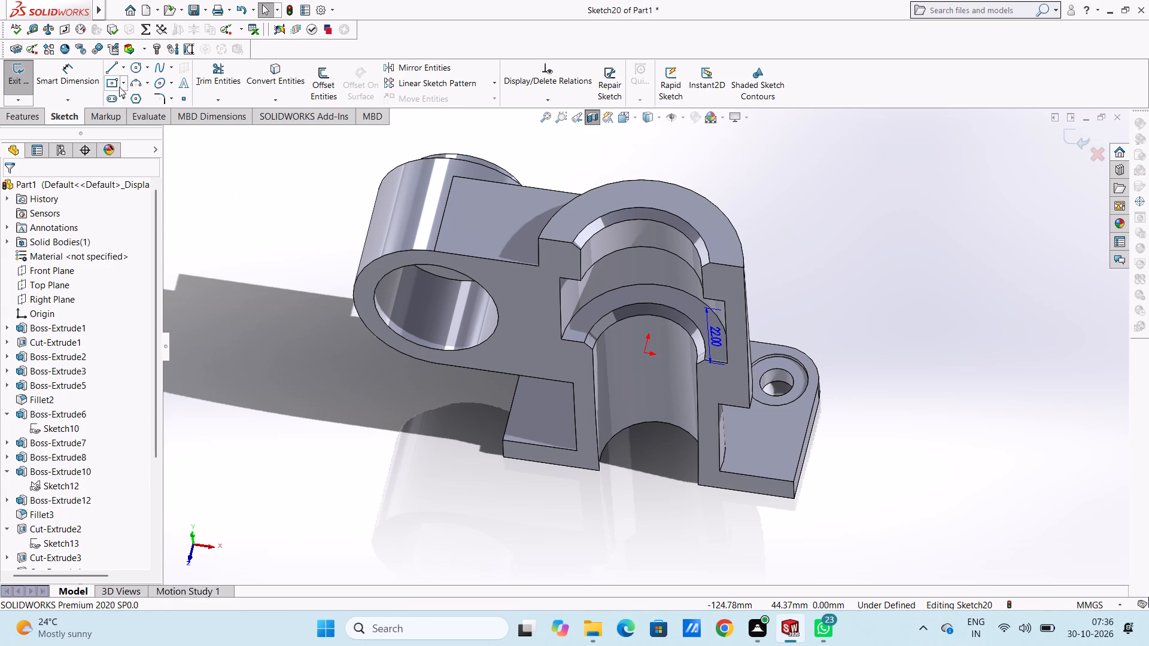
left_click(133, 66)
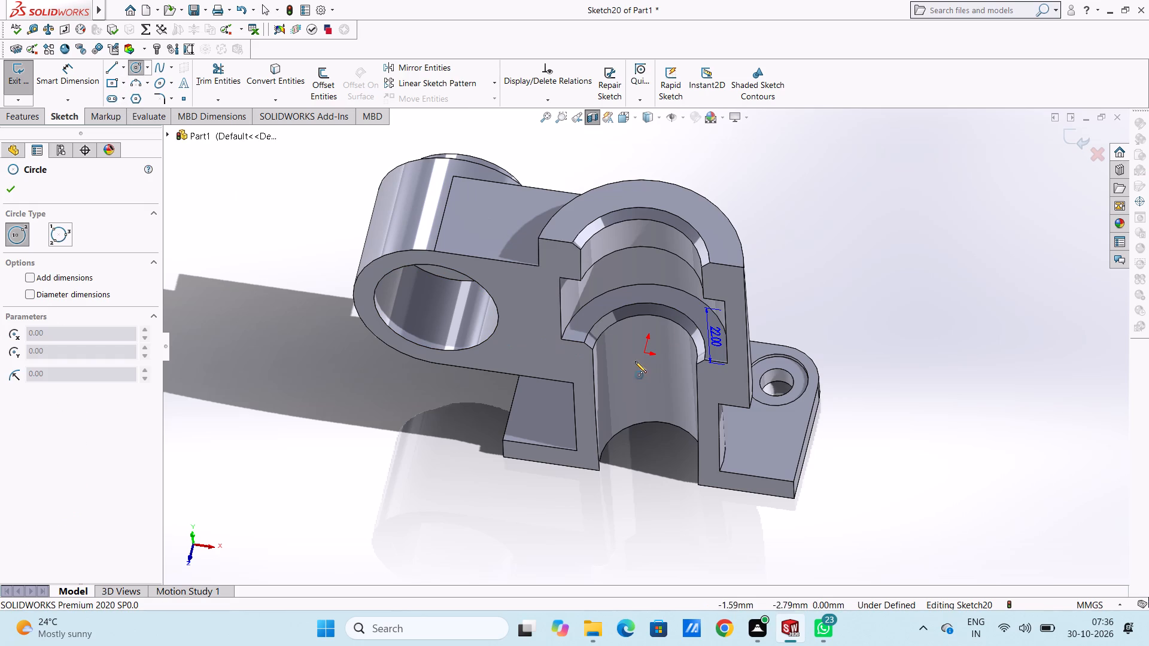
left_click(644, 355)
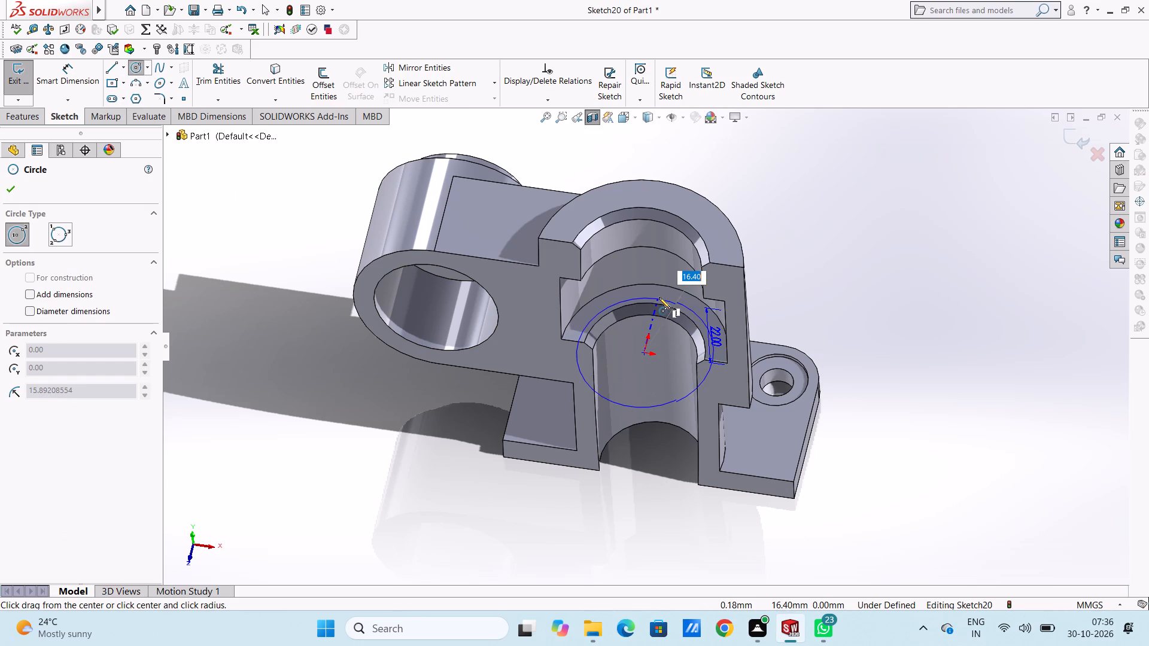
left_click(659, 294)
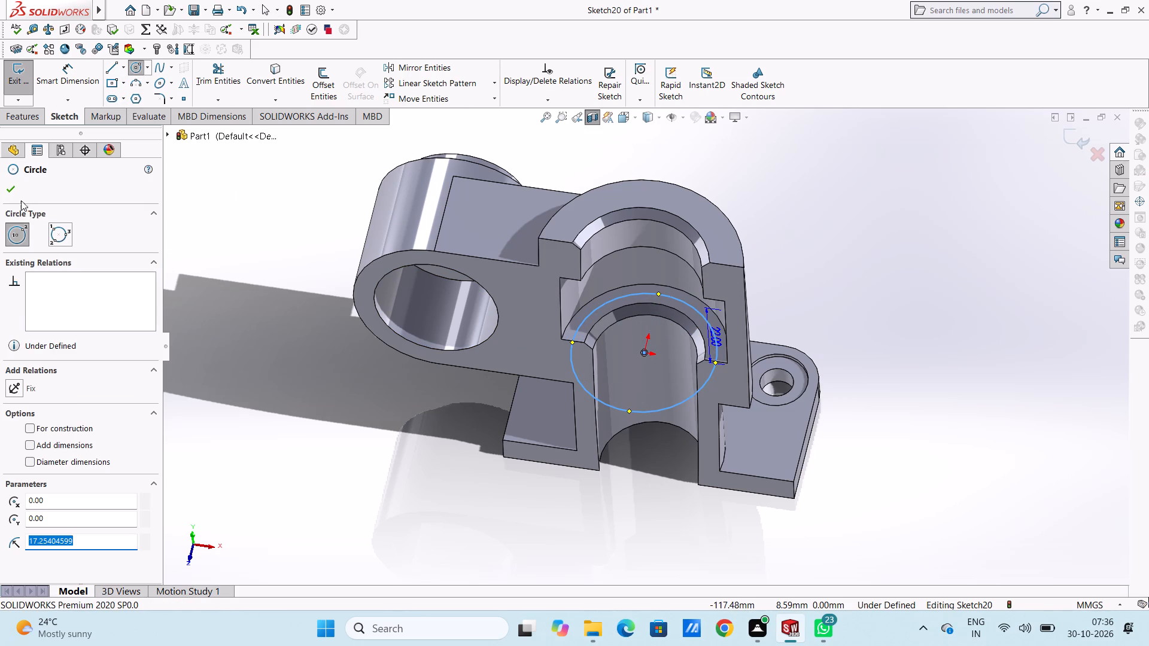
left_click(15, 190)
left_click(241, 249)
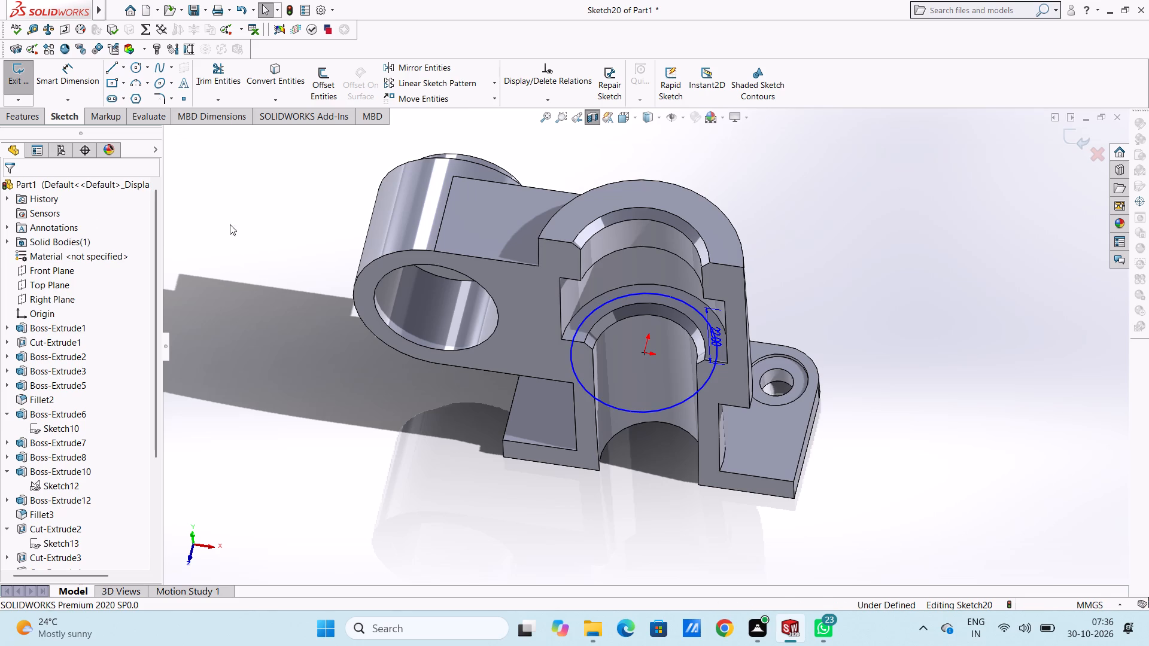
Dimension the circle on the internal cut's floor face to a 35 mm diameter.
left_click(69, 78)
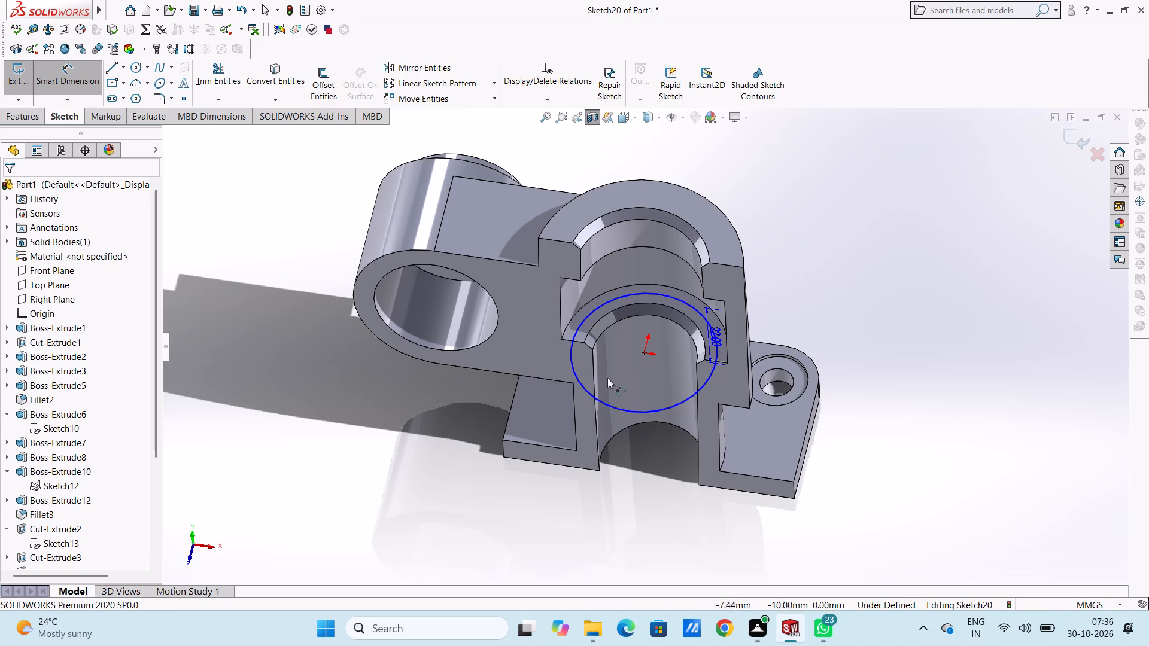
left_click(604, 407)
left_click(604, 405)
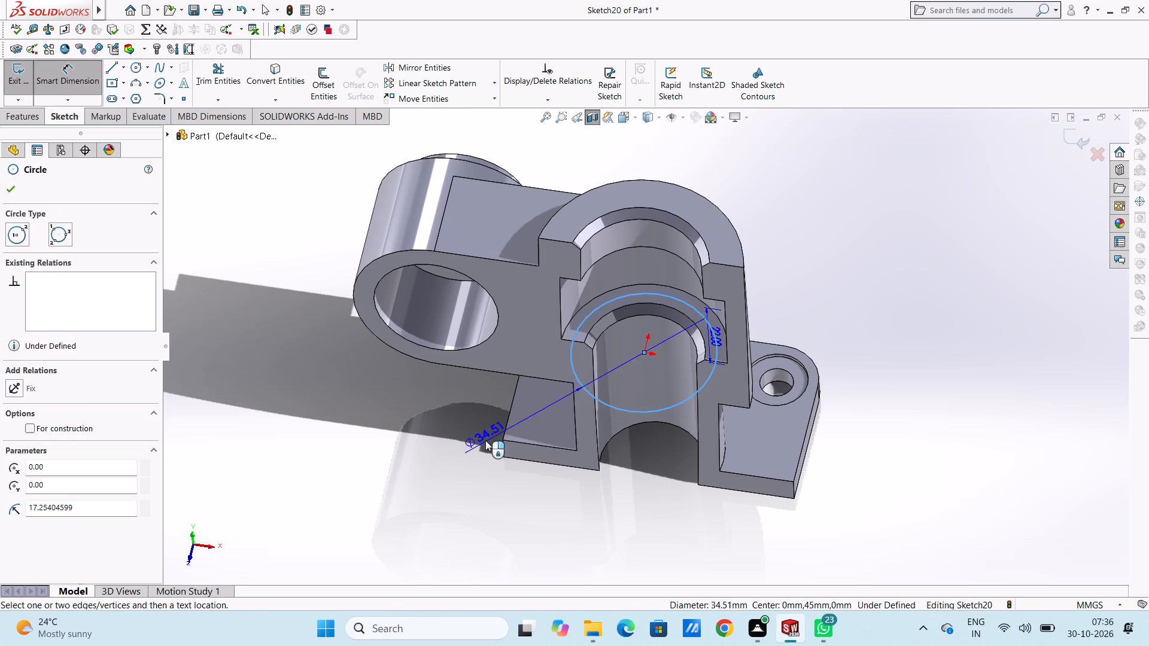
left_click(412, 477)
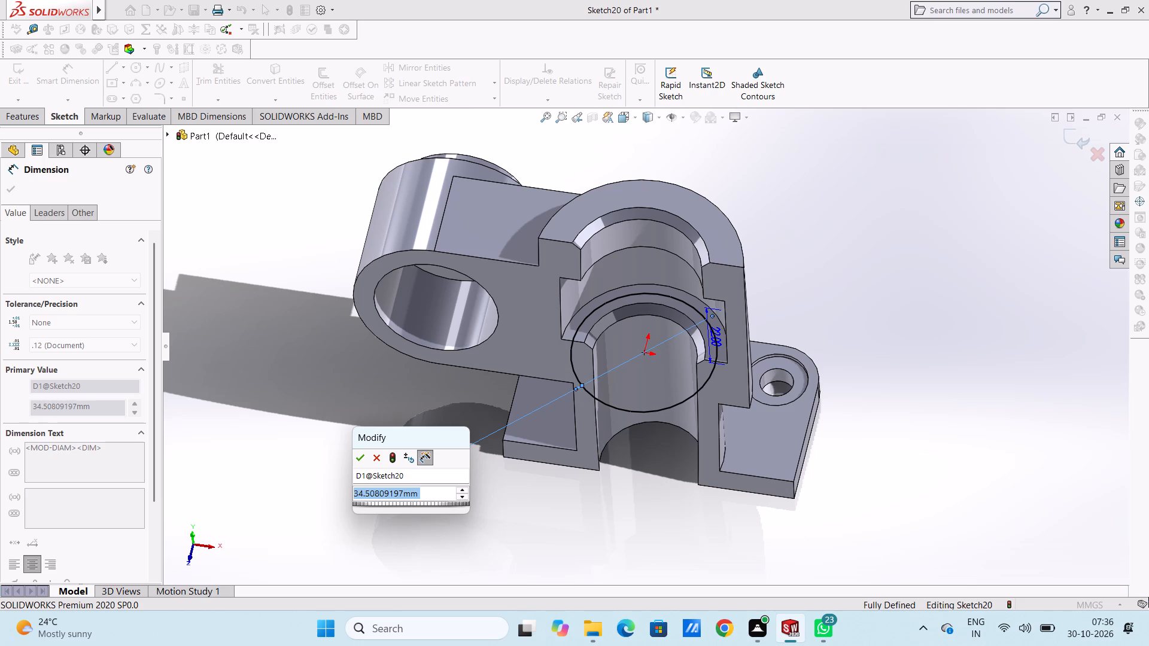
type("35")
key("Return")
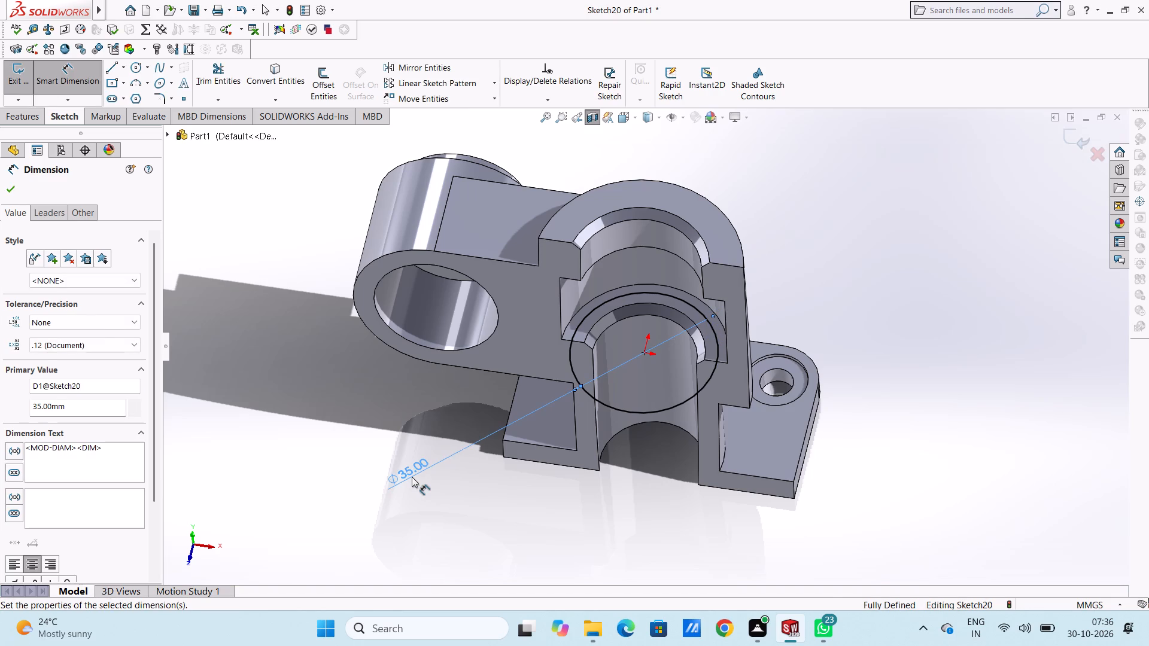
left_click(337, 373)
Sketch a second, larger circle about 42.7 mm in diameter, centred on the origin around the 35 mm circle.
left_click(131, 64)
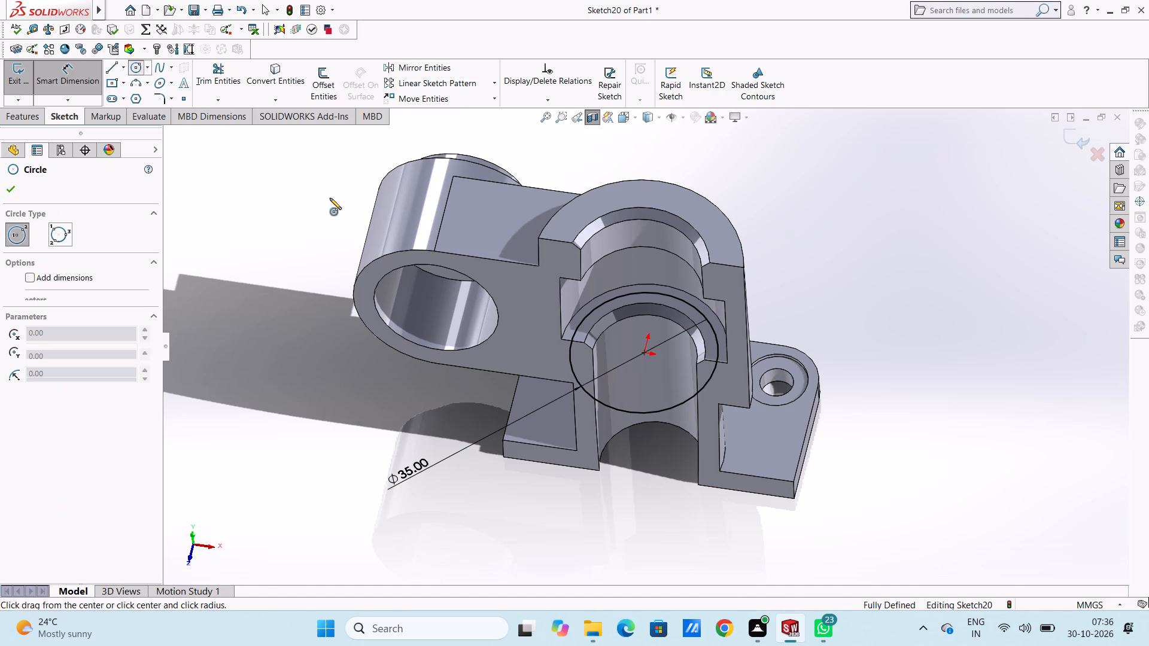
left_click(643, 352)
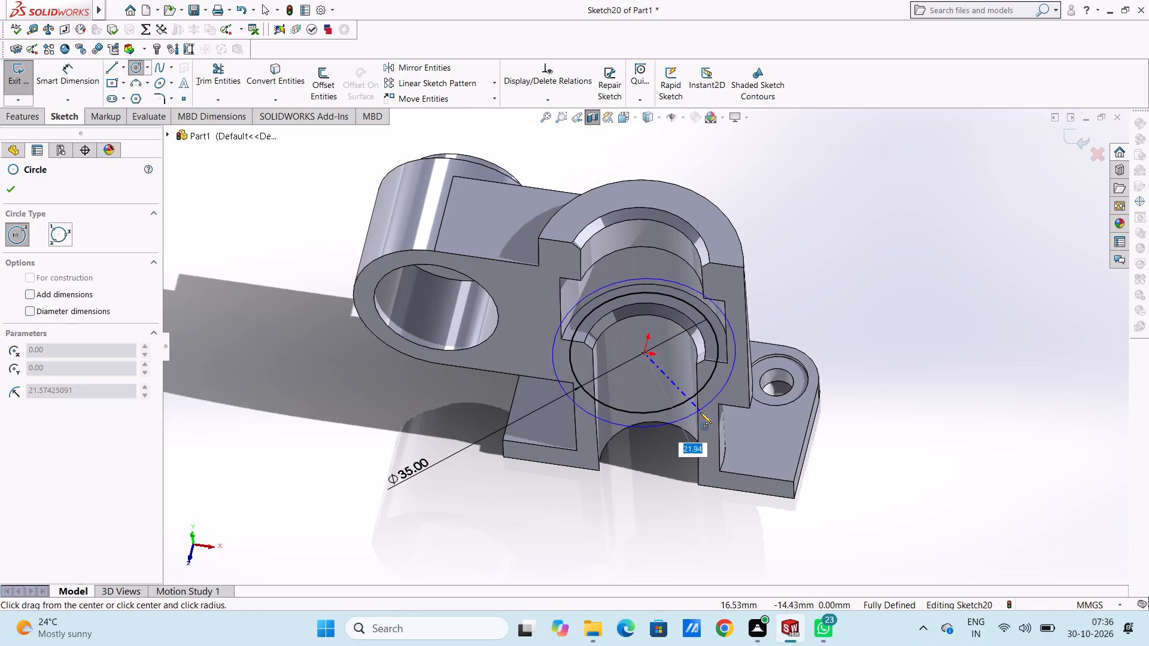
left_click(699, 410)
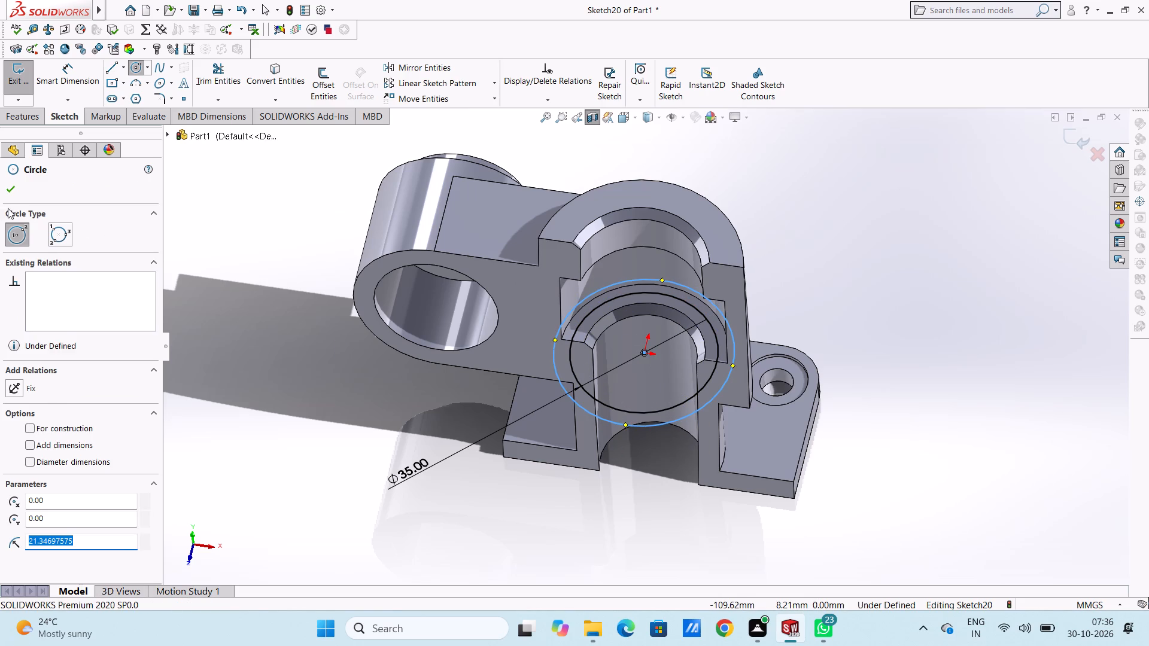
left_click(12, 185)
left_click(202, 258)
Dimension the outer circle to a 40 mm diameter.
left_click(71, 77)
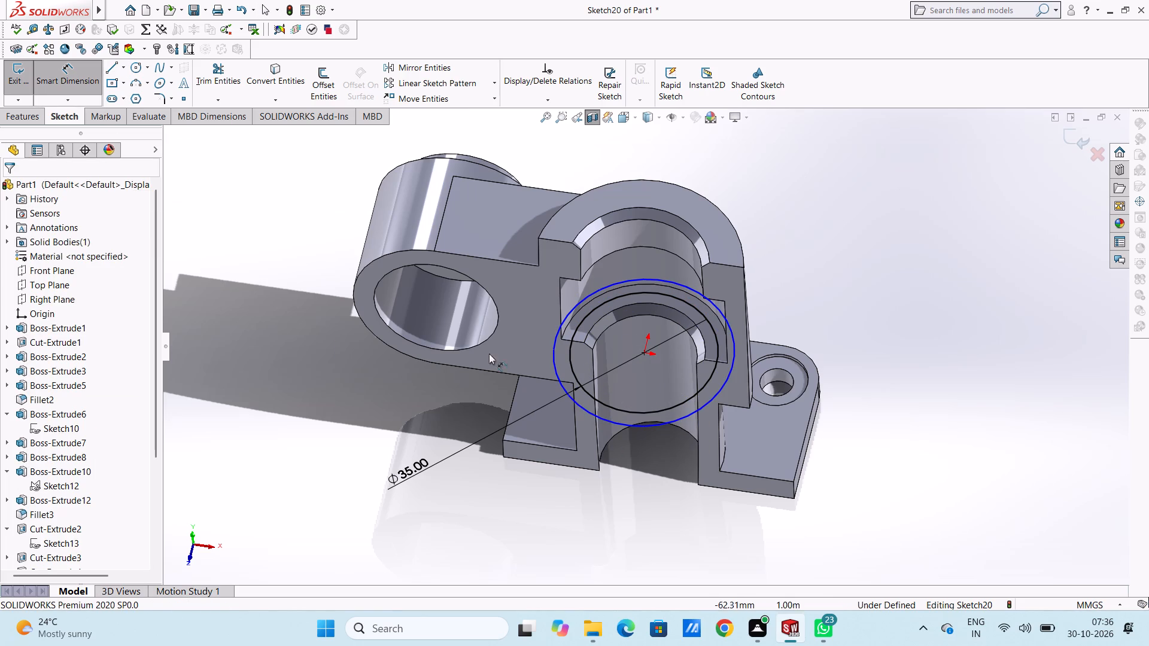
left_click(554, 369)
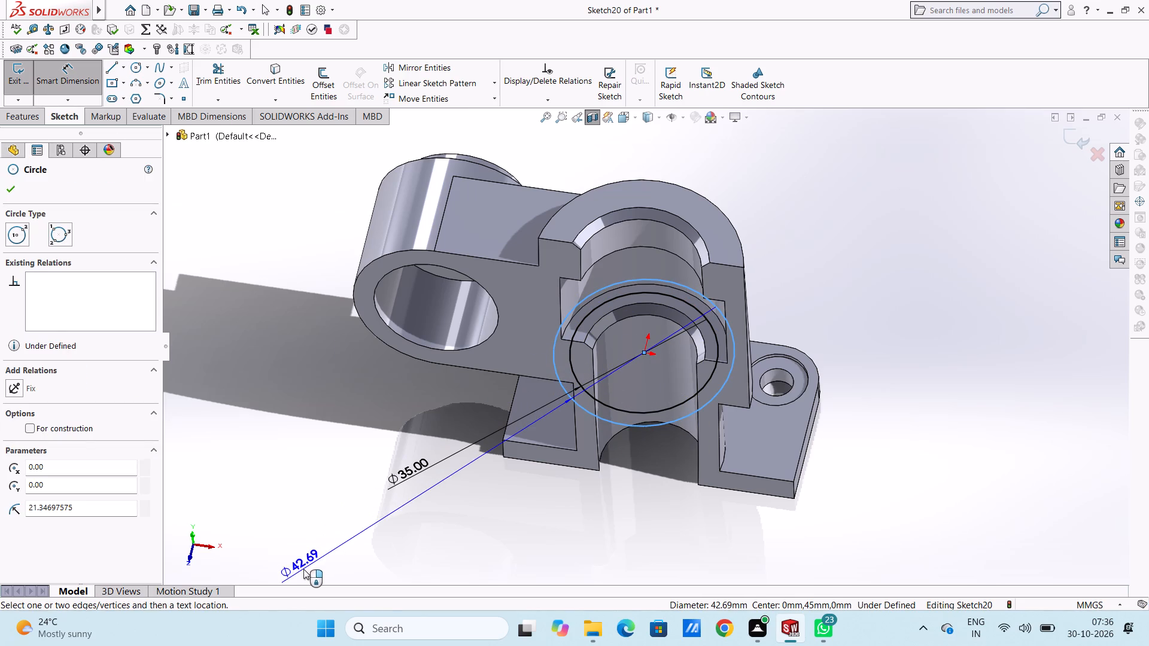
left_click(303, 569)
left_click(248, 547)
left_click(284, 444)
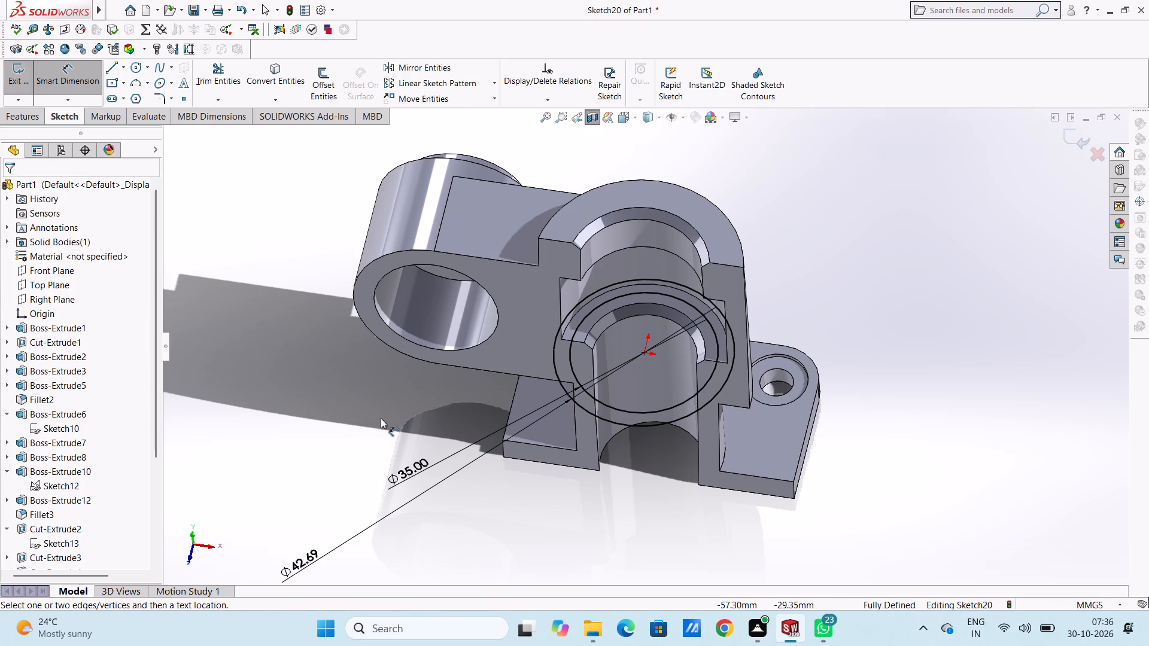
scroll(340, 498, "up", 4)
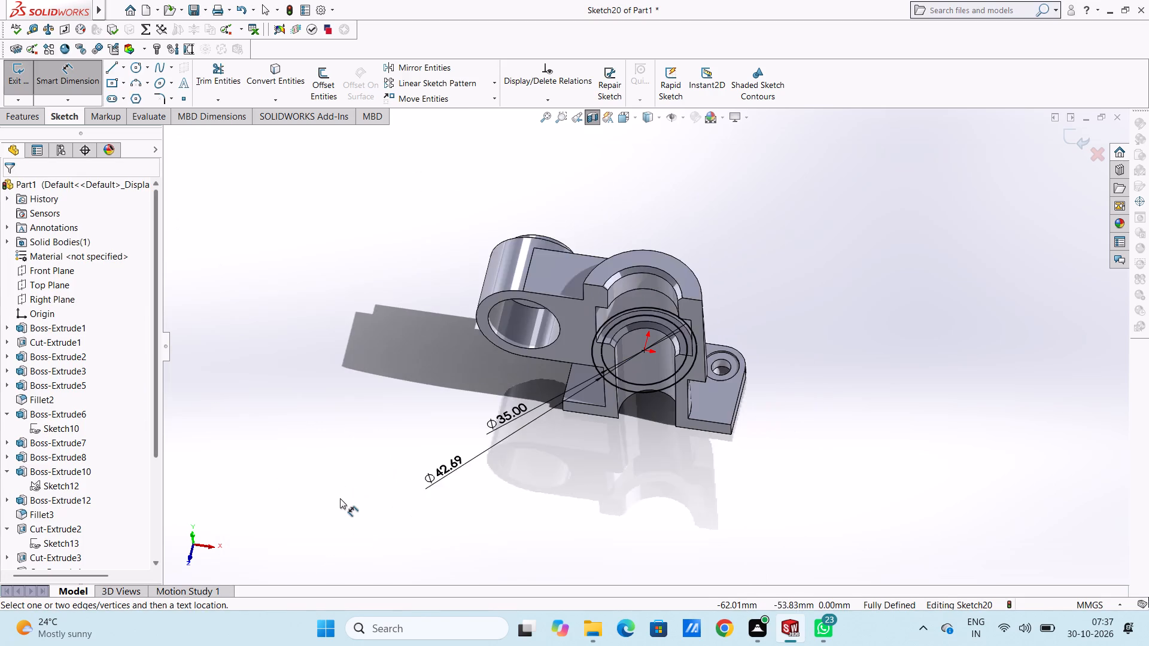
double_click(481, 453)
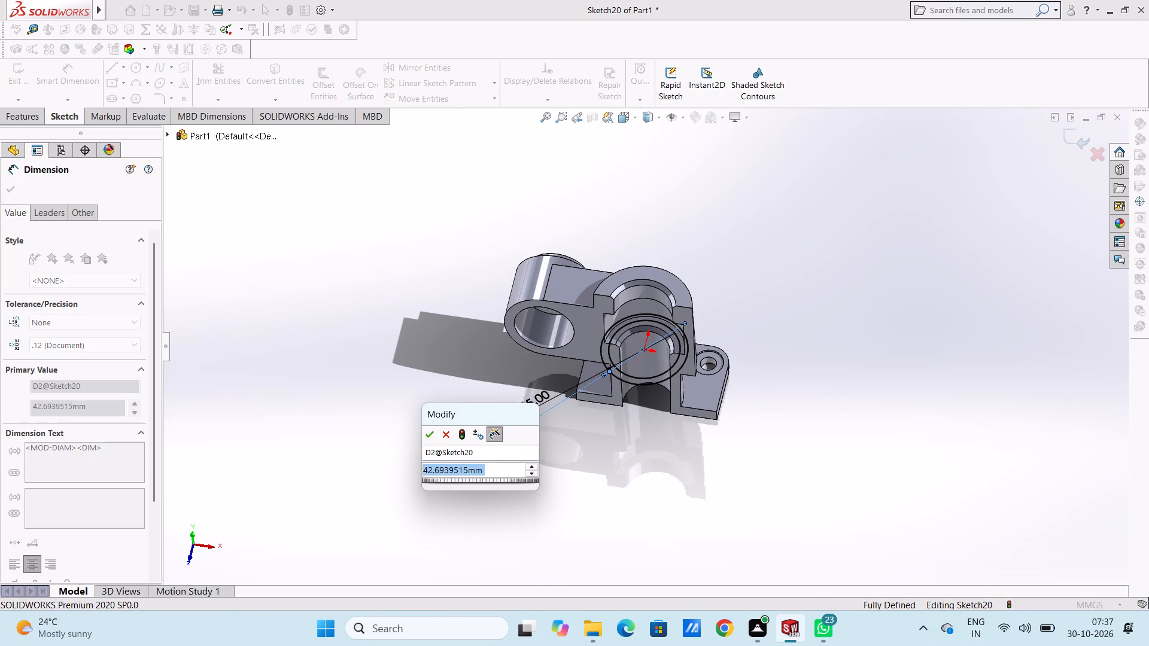
type("40")
key("Return")
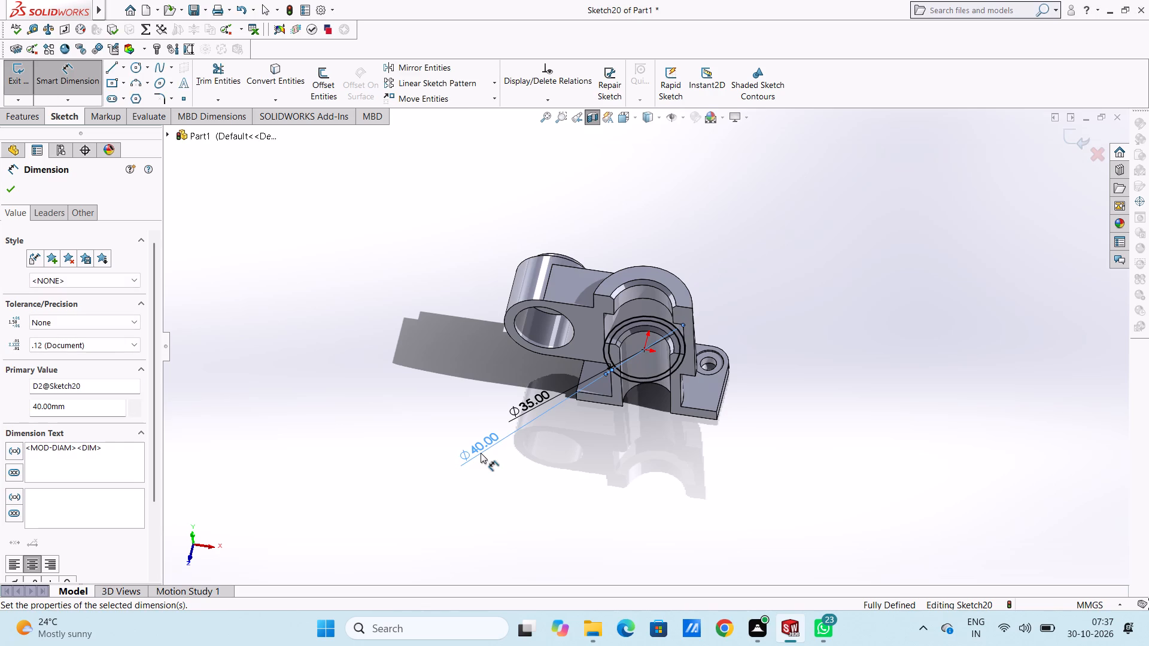
scroll(826, 280, "down", 3)
left_click(707, 296)
Cut-extrude the ring between the 35 mm and 40 mm circles 3 mm deep, blind, into the internal cut's floor.
middle_click_drag(601, 433, 604, 422)
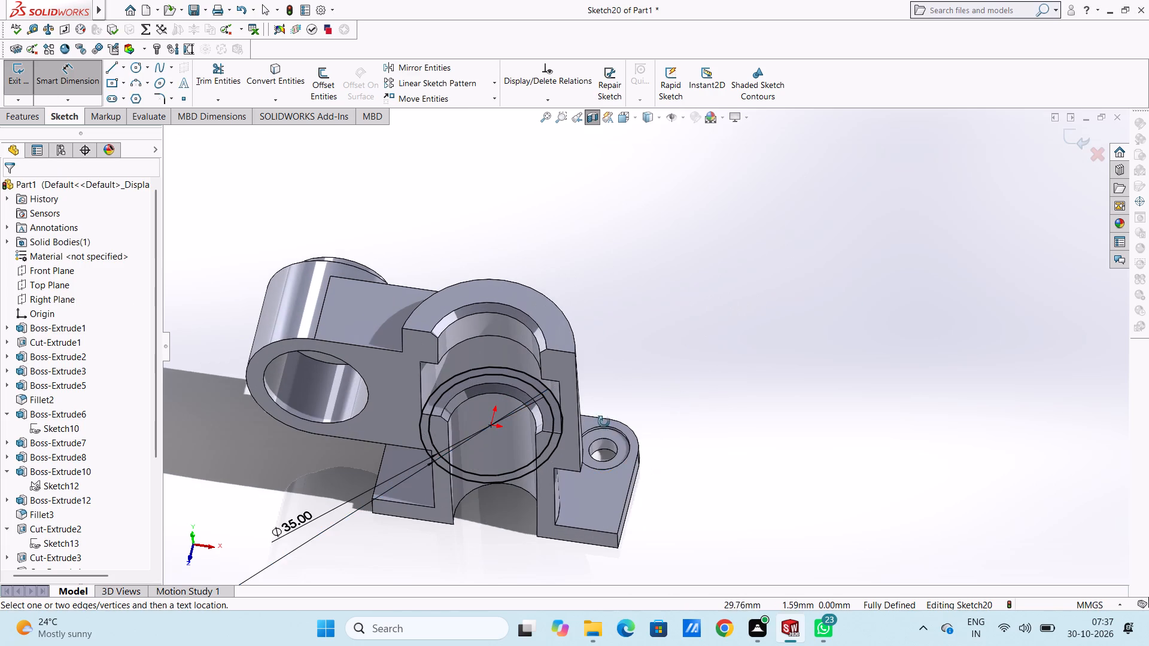
middle_click_drag(604, 422, 604, 368)
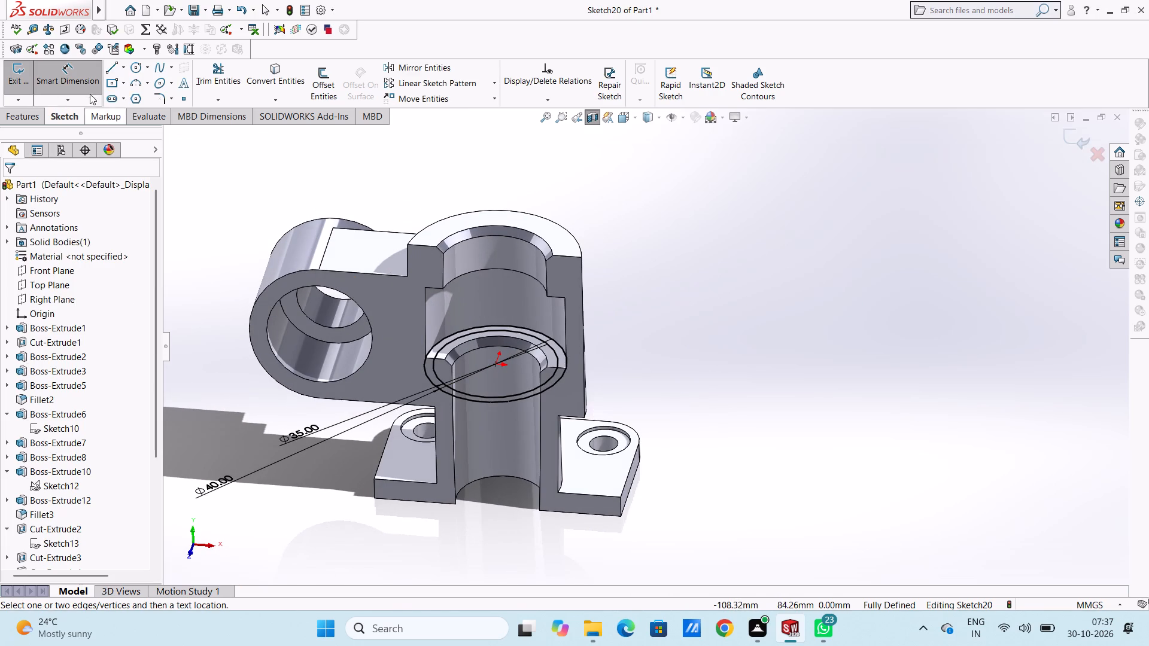
left_click(87, 86)
left_click(30, 115)
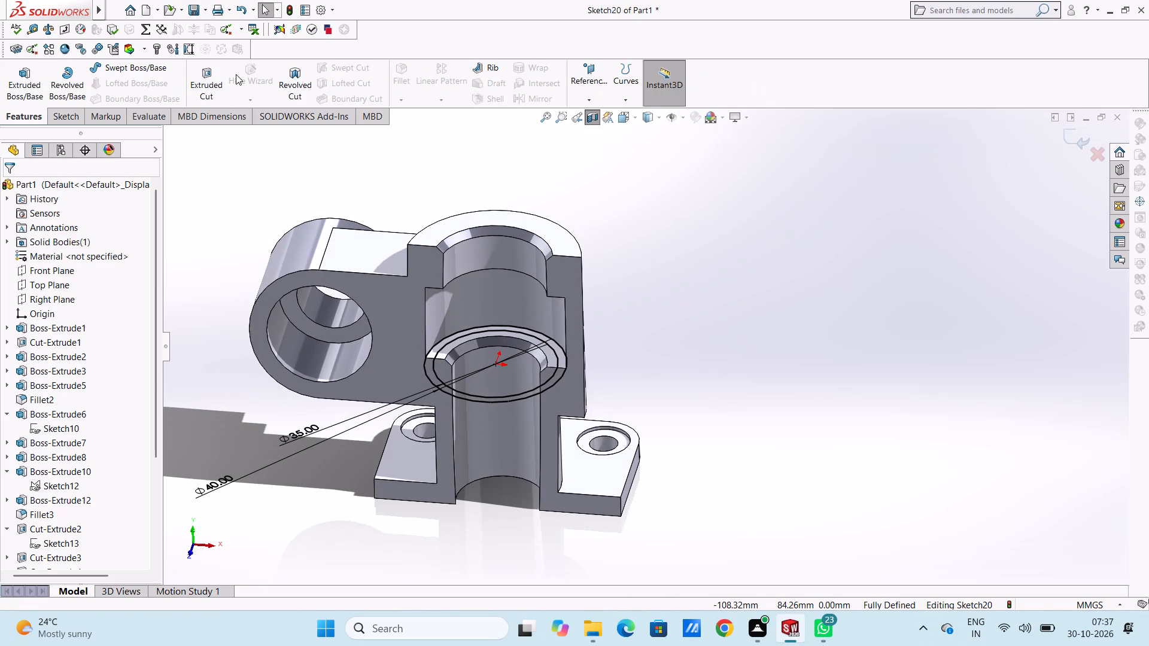
left_click(211, 78)
middle_click_drag(247, 202, 232, 175)
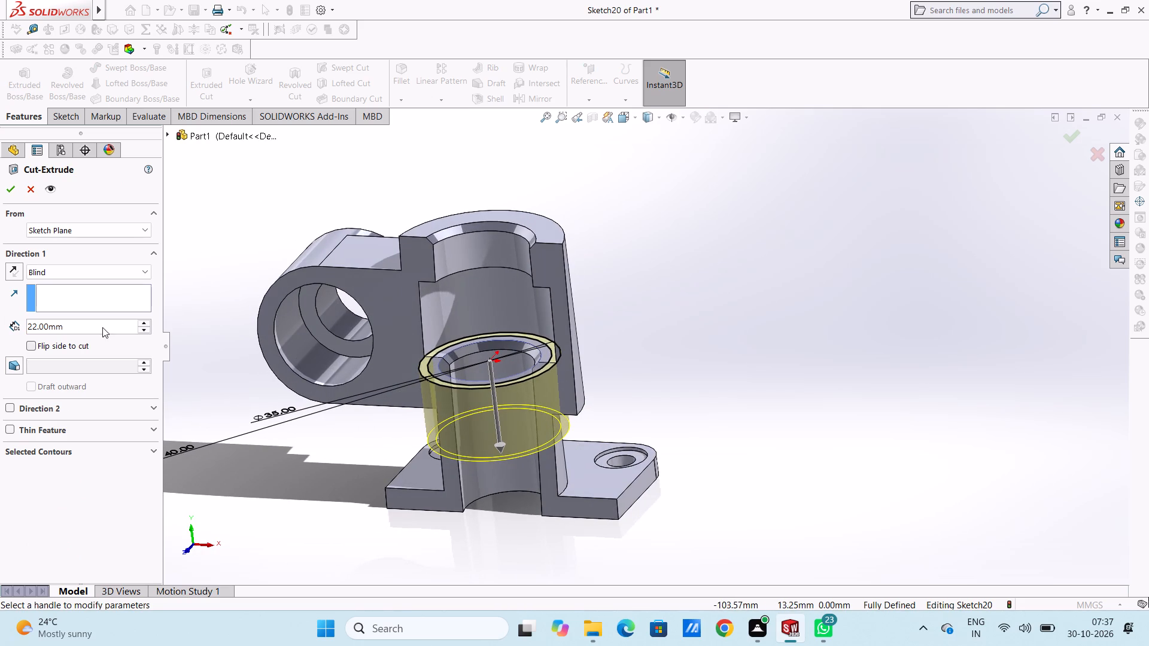
double_click(104, 323)
key("3")
key("Return")
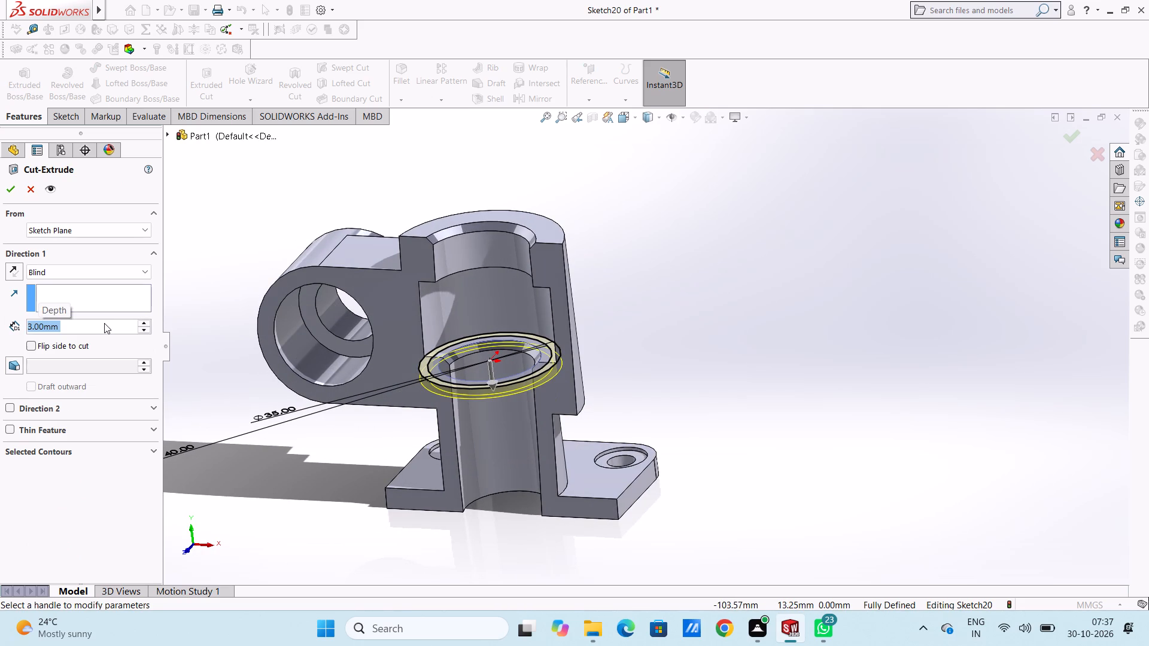
left_click(10, 188)
scroll(332, 270, "up", 3)
left_click(315, 288)
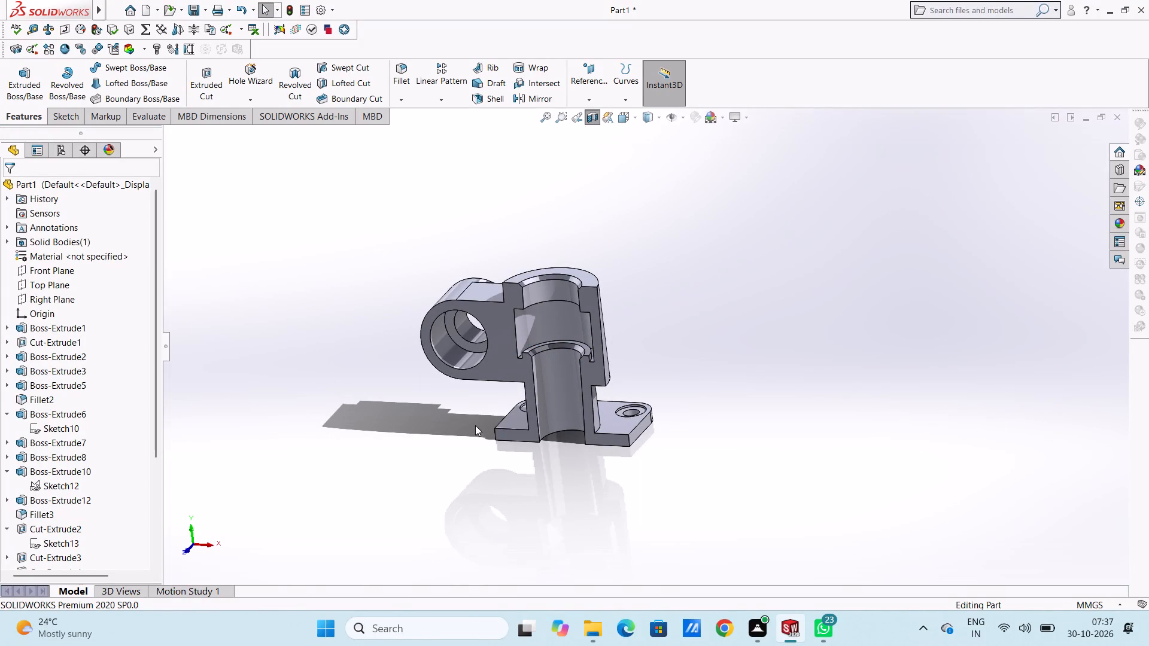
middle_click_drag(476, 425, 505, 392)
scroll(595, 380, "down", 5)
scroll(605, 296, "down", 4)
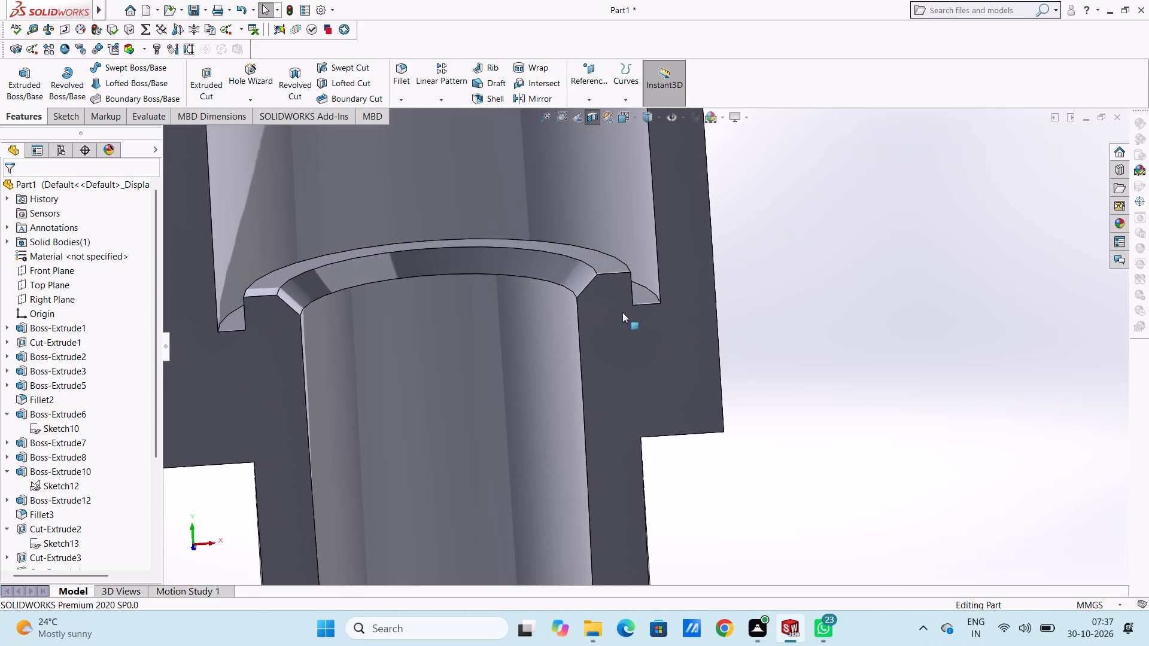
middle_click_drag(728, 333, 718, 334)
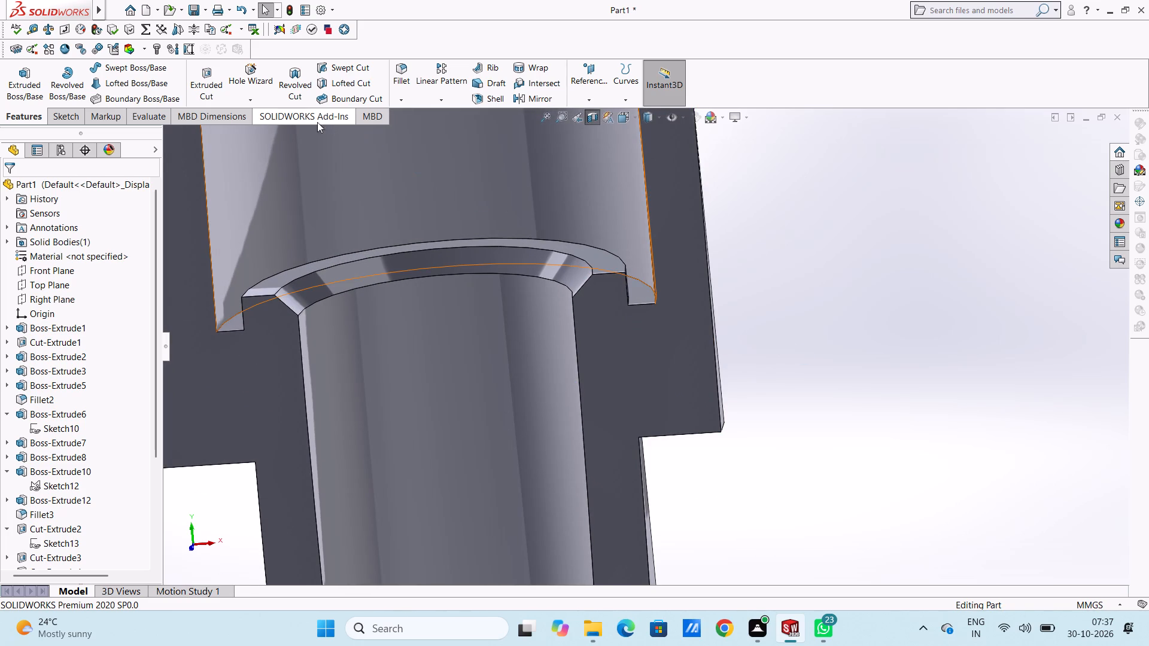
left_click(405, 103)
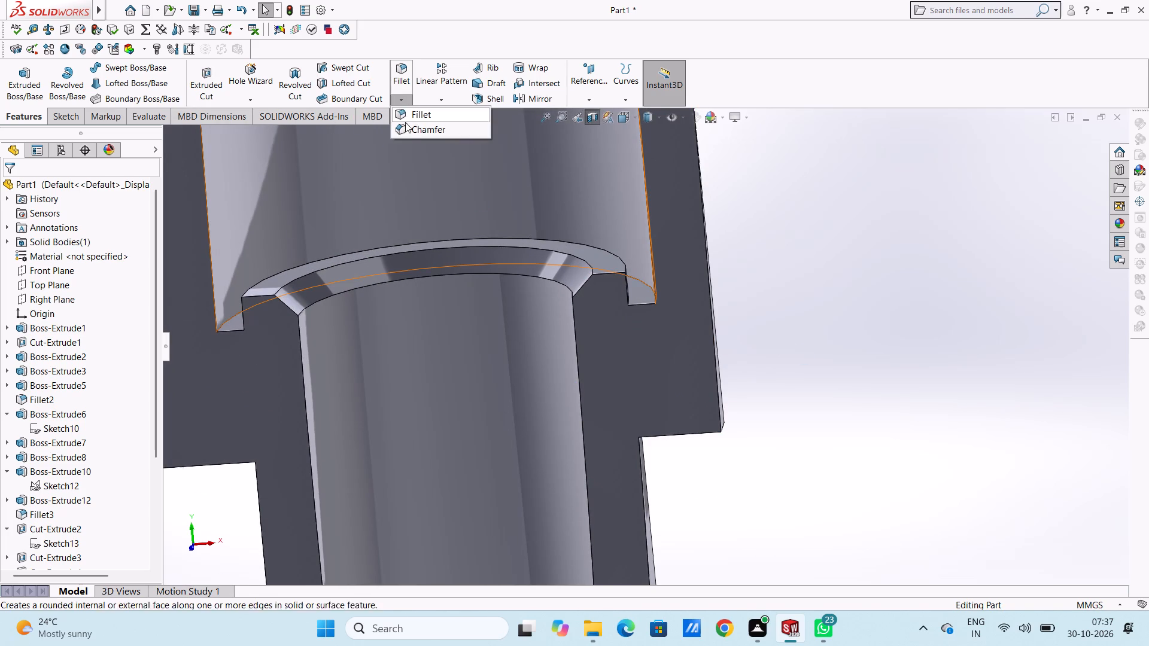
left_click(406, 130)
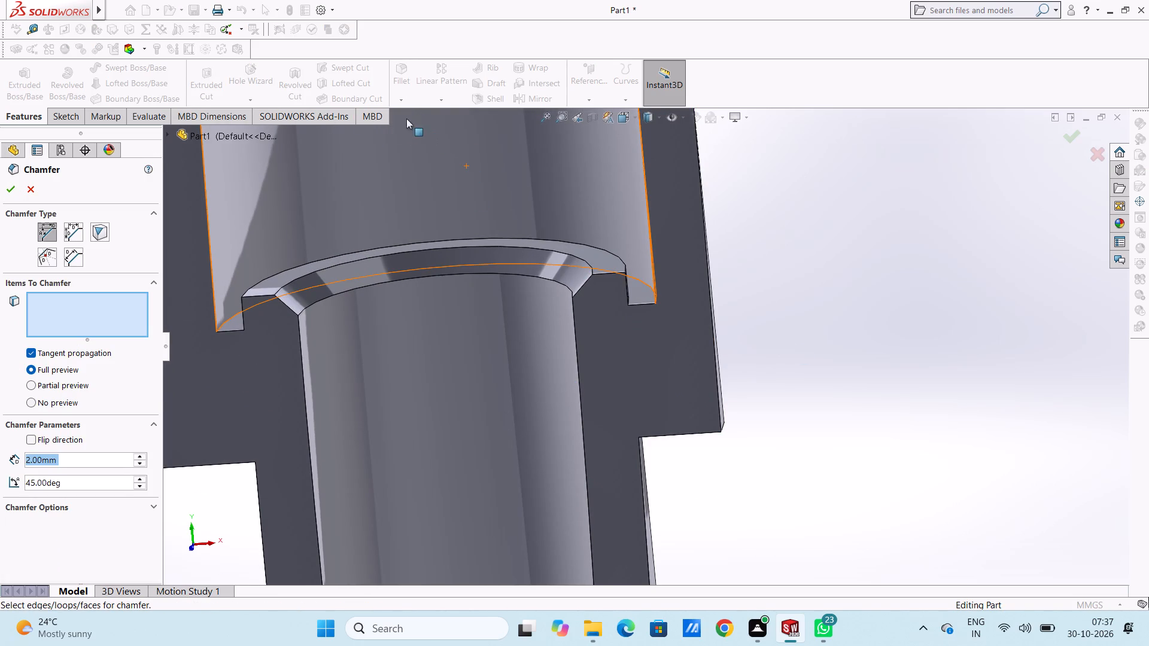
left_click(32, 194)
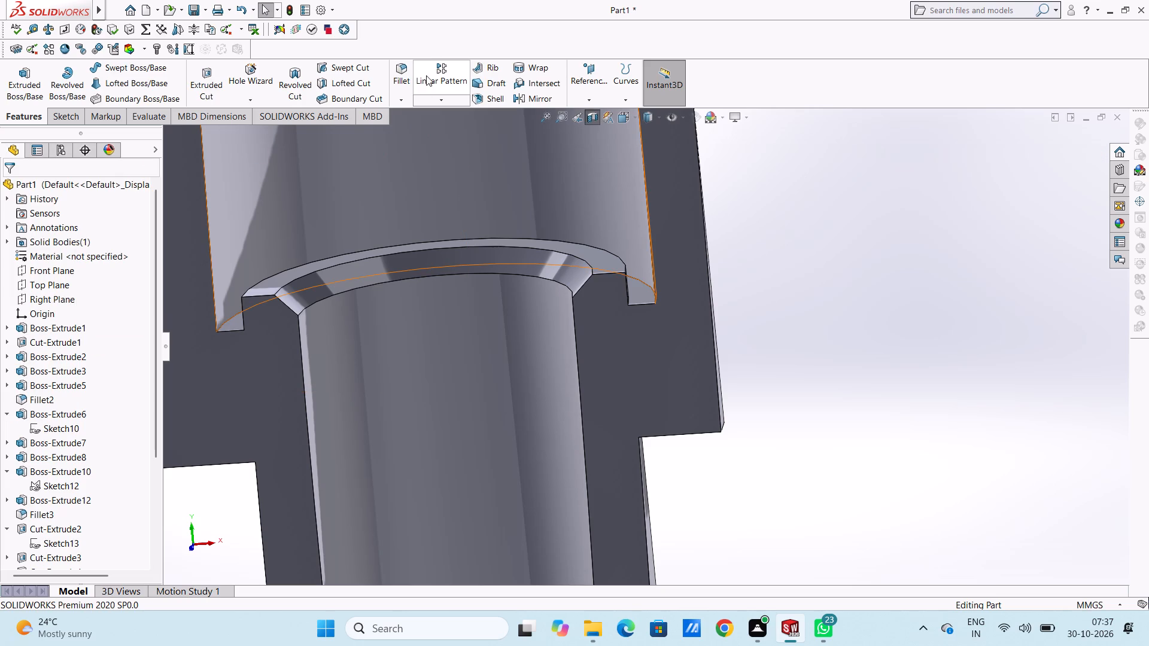
Set up a symmetric 1 mm radius fillet on the outer bottom edge of the 3 mm deep ring groove.
left_click(402, 69)
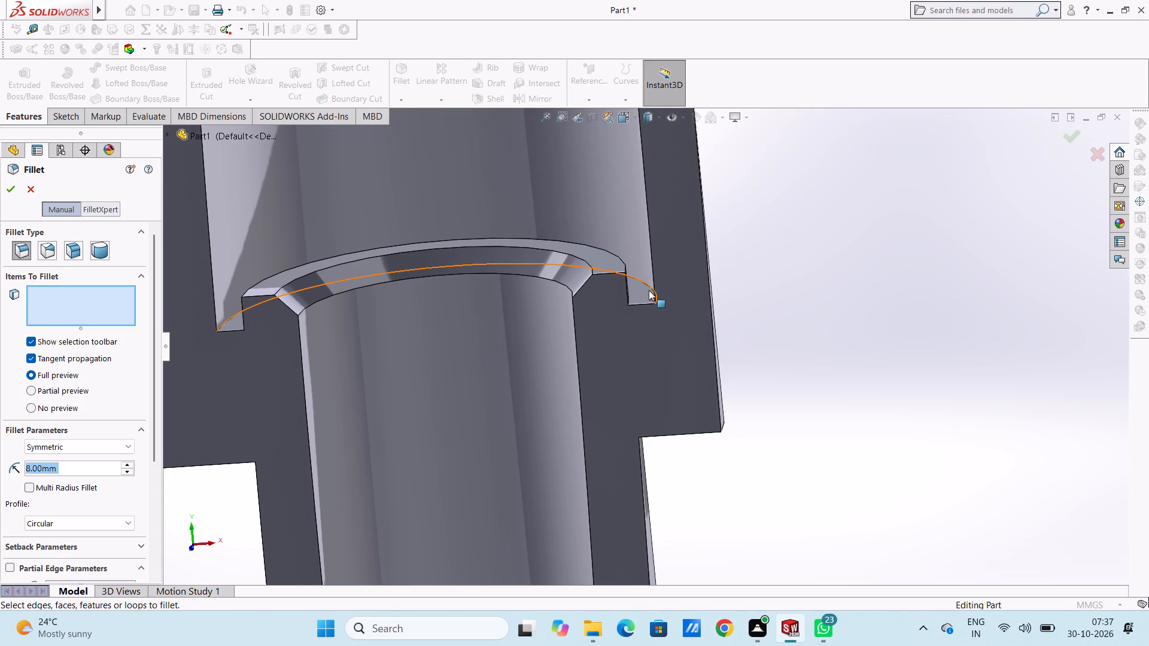
left_click(649, 285)
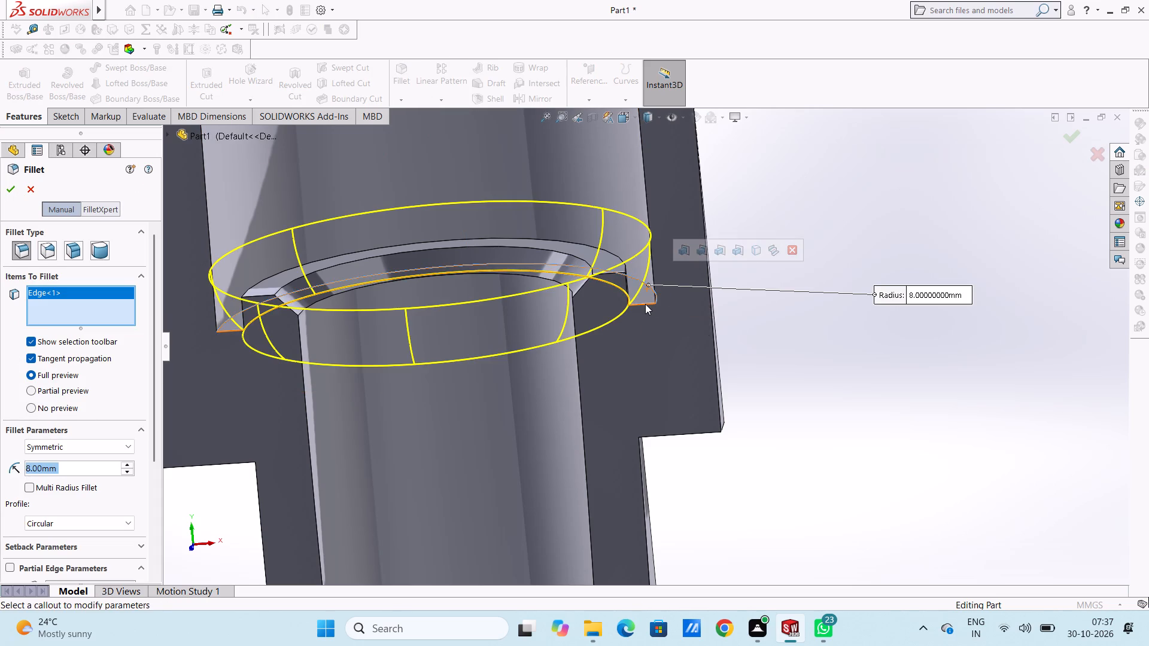
middle_click_drag(641, 307, 630, 356)
middle_click(630, 356)
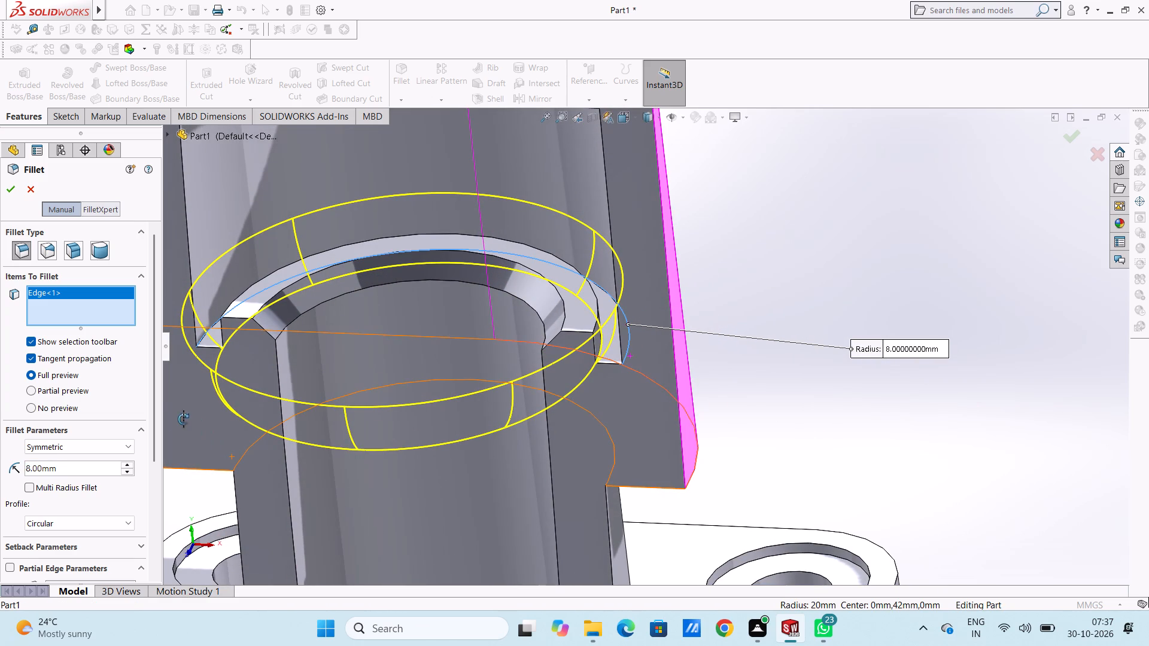
double_click(113, 461)
triple_click(113, 465)
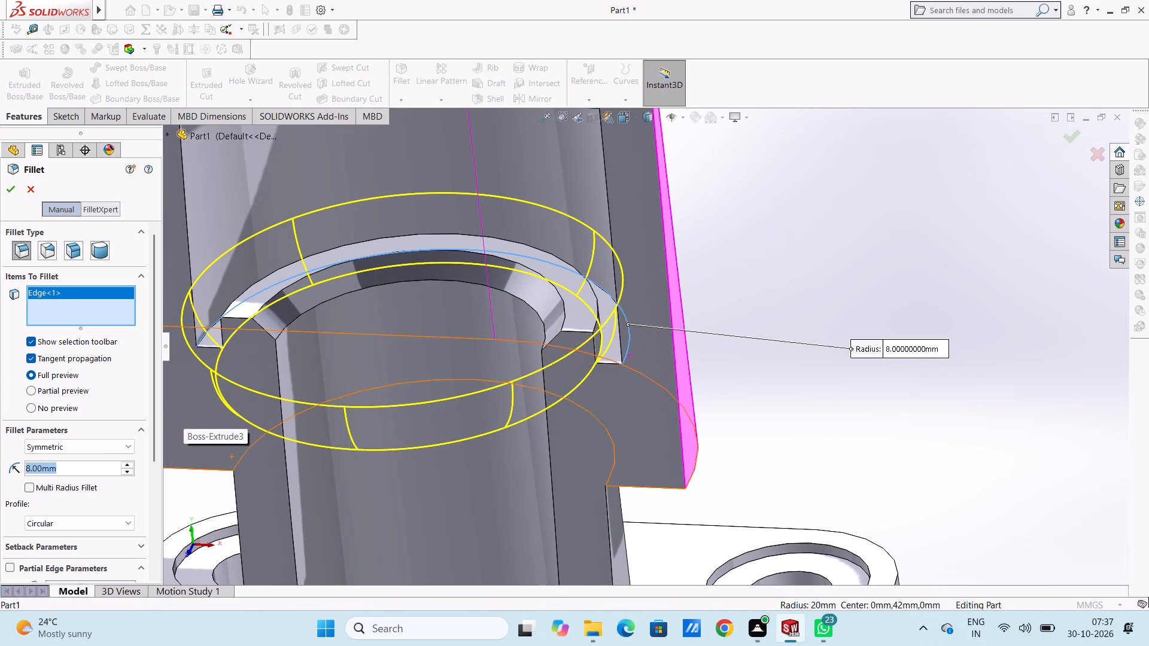
left_click(113, 465)
key("1")
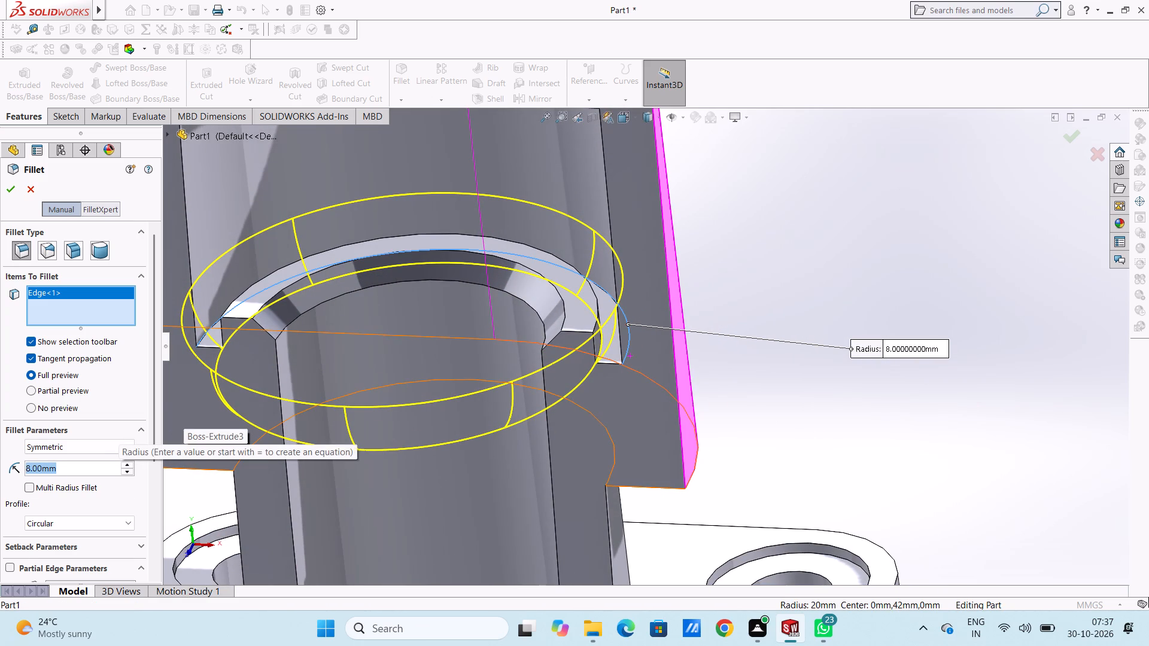
key("Return")
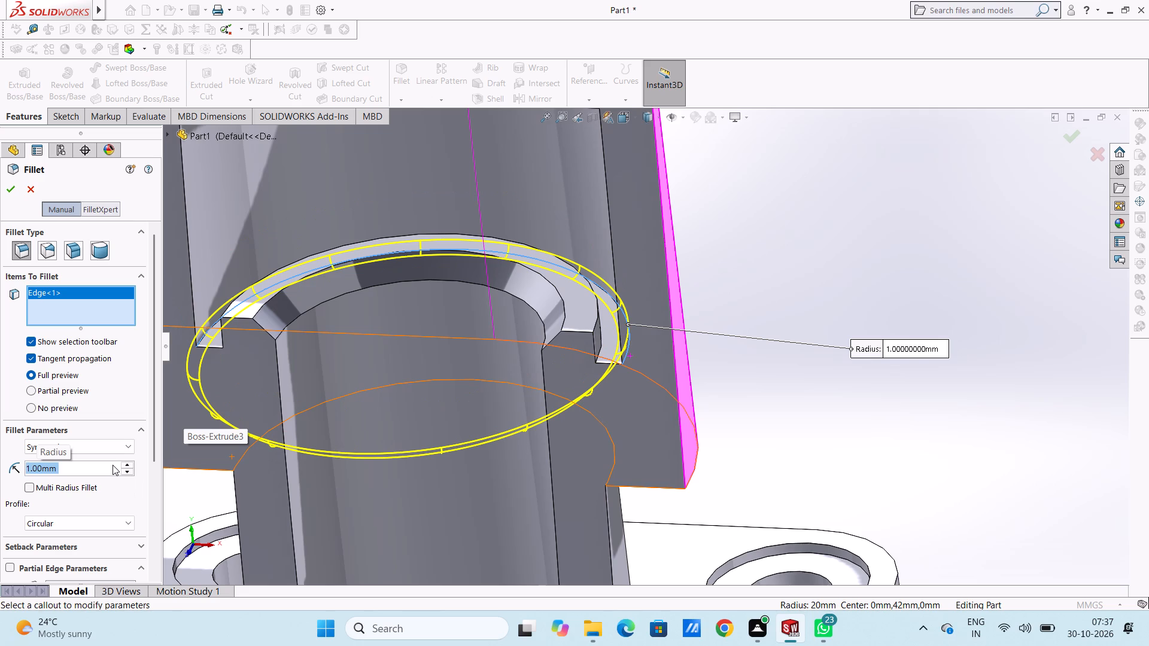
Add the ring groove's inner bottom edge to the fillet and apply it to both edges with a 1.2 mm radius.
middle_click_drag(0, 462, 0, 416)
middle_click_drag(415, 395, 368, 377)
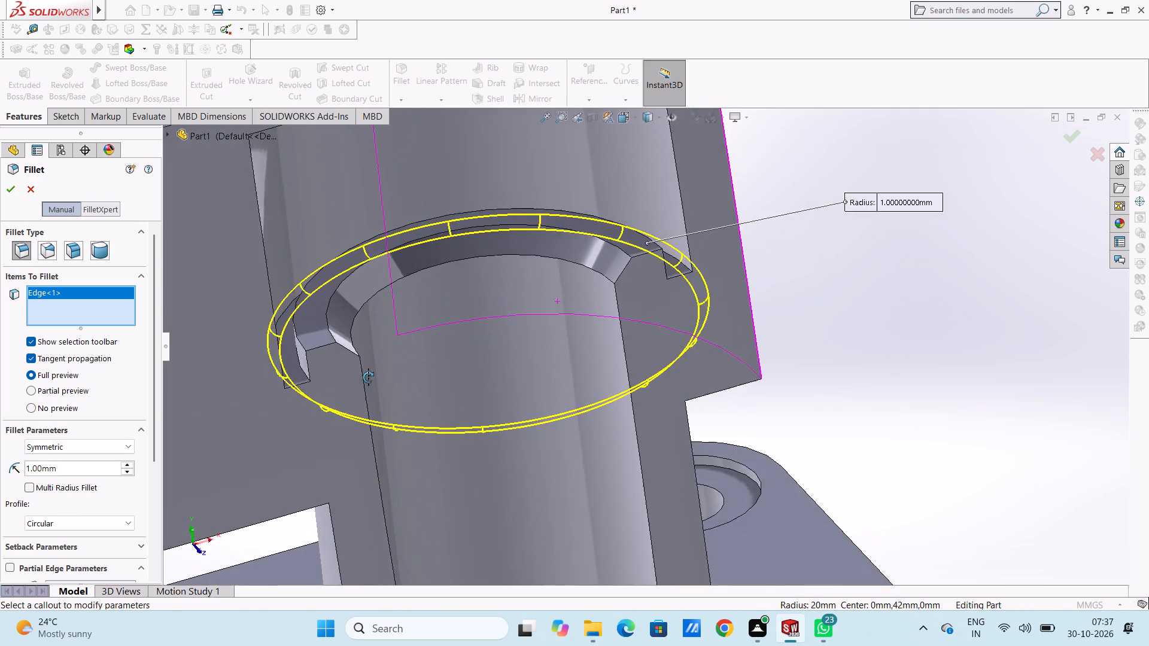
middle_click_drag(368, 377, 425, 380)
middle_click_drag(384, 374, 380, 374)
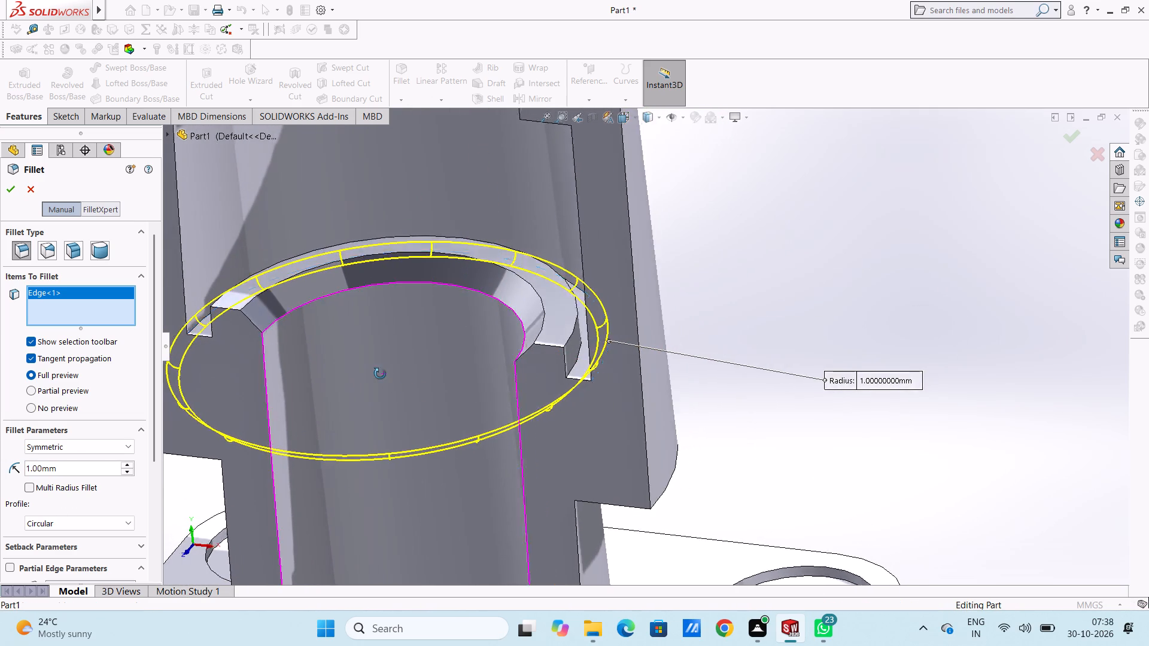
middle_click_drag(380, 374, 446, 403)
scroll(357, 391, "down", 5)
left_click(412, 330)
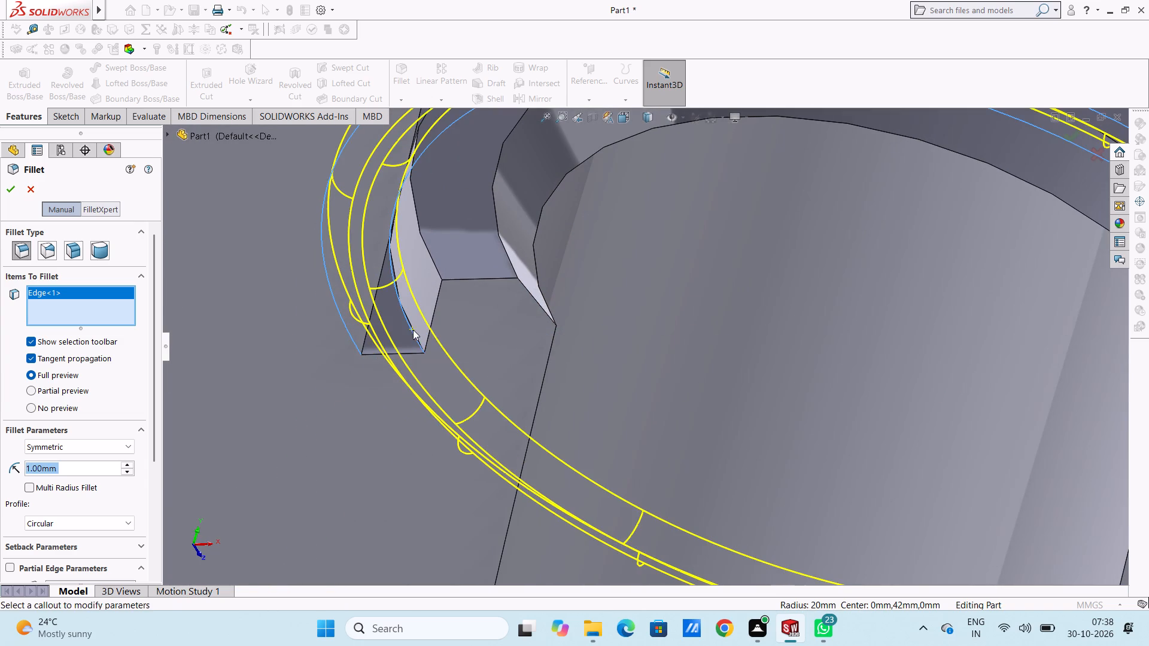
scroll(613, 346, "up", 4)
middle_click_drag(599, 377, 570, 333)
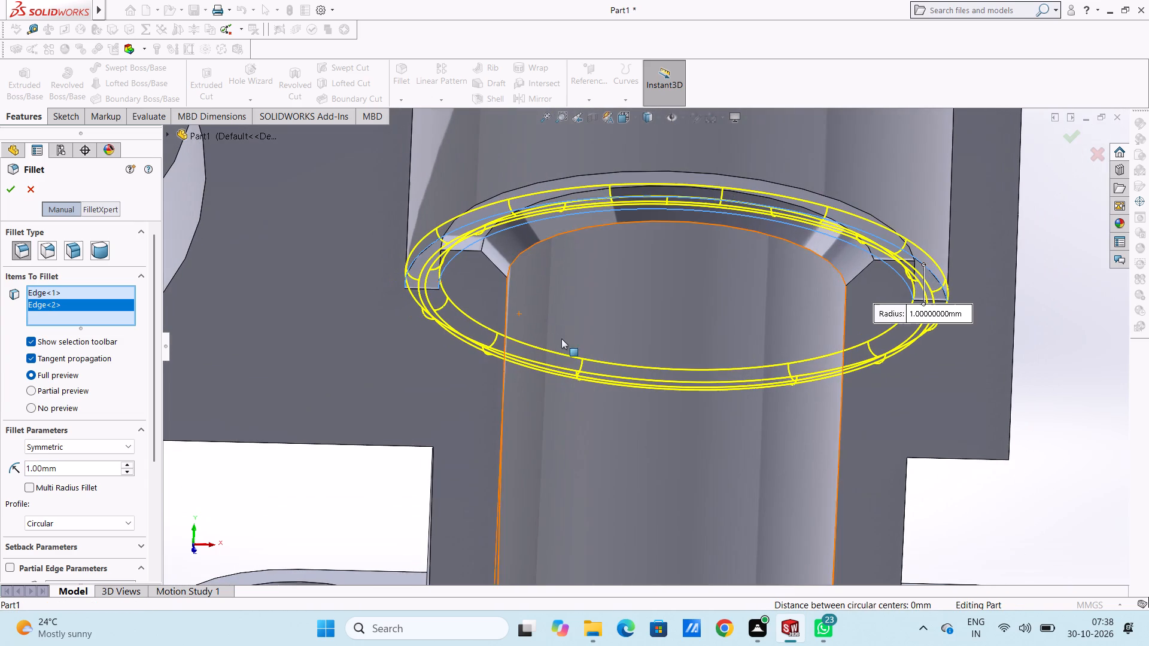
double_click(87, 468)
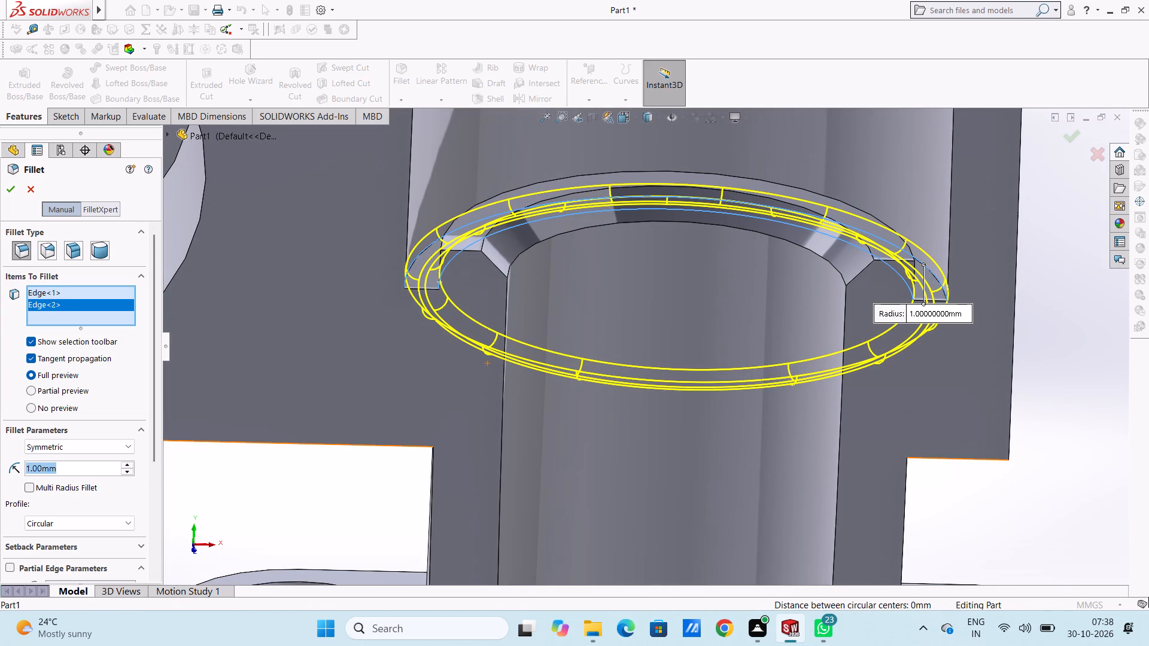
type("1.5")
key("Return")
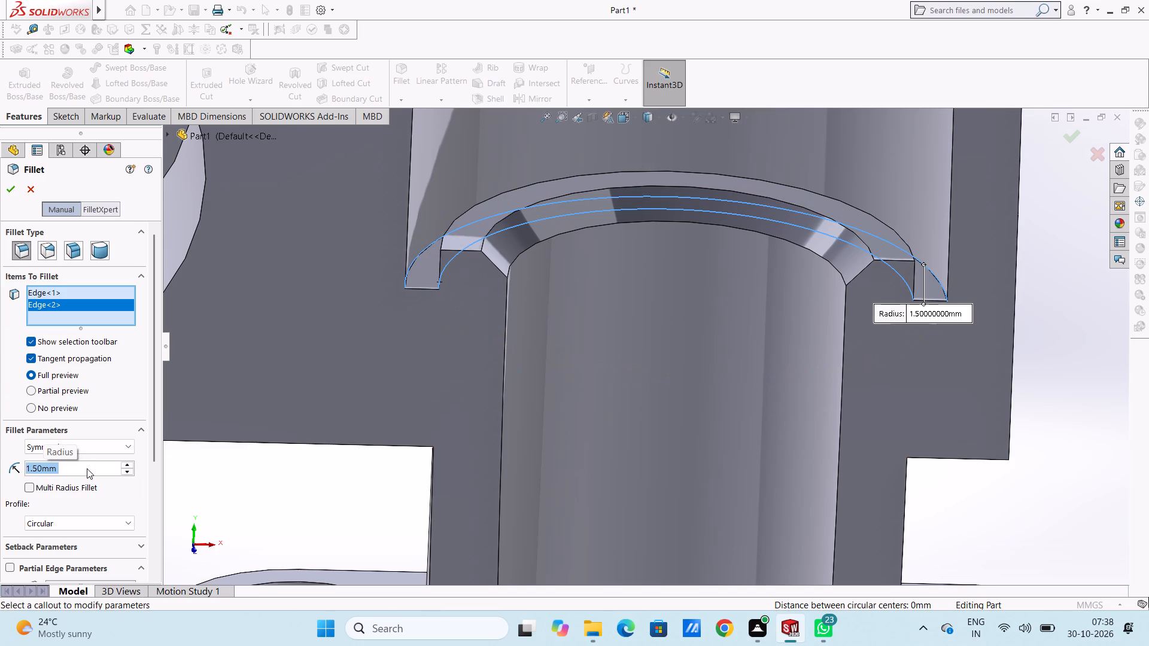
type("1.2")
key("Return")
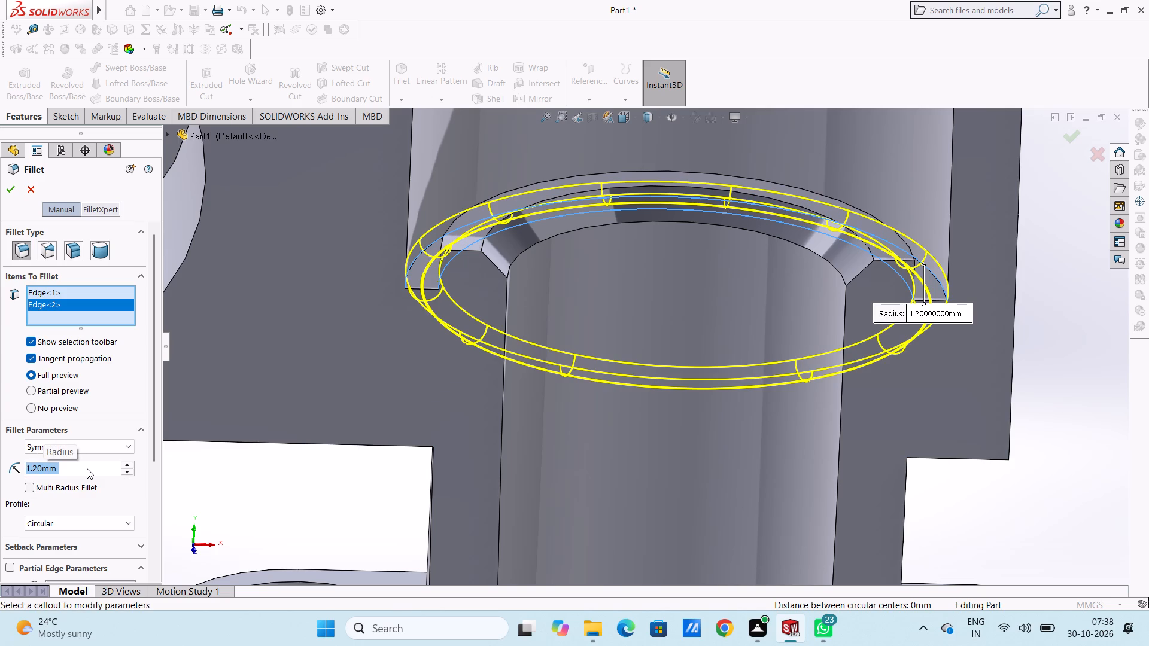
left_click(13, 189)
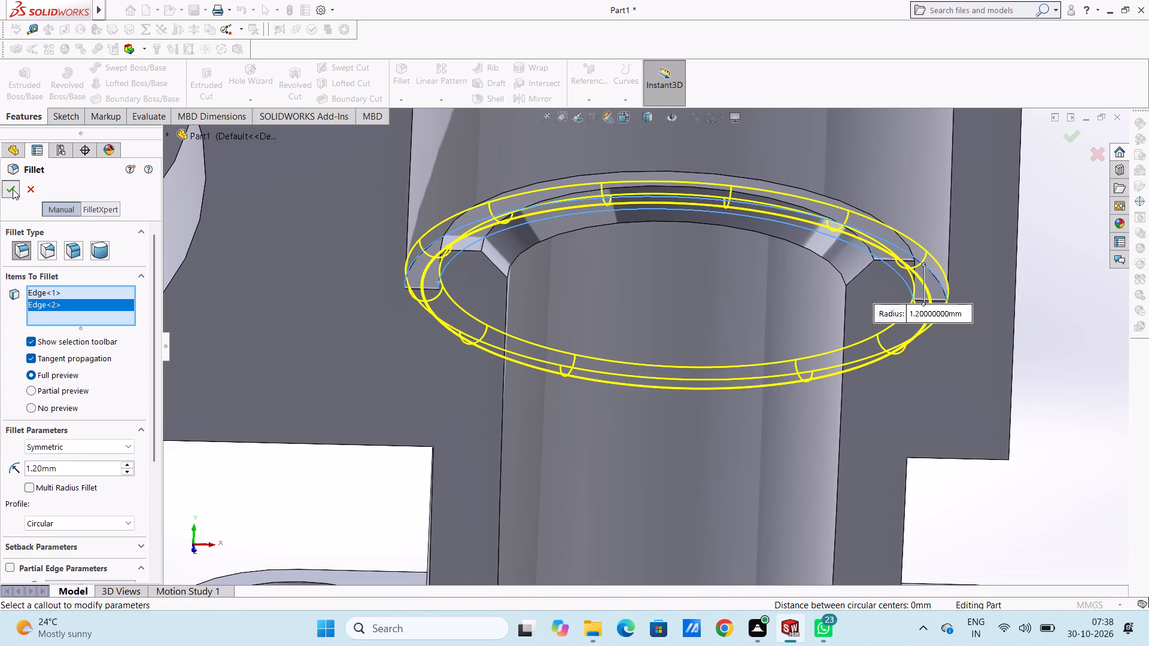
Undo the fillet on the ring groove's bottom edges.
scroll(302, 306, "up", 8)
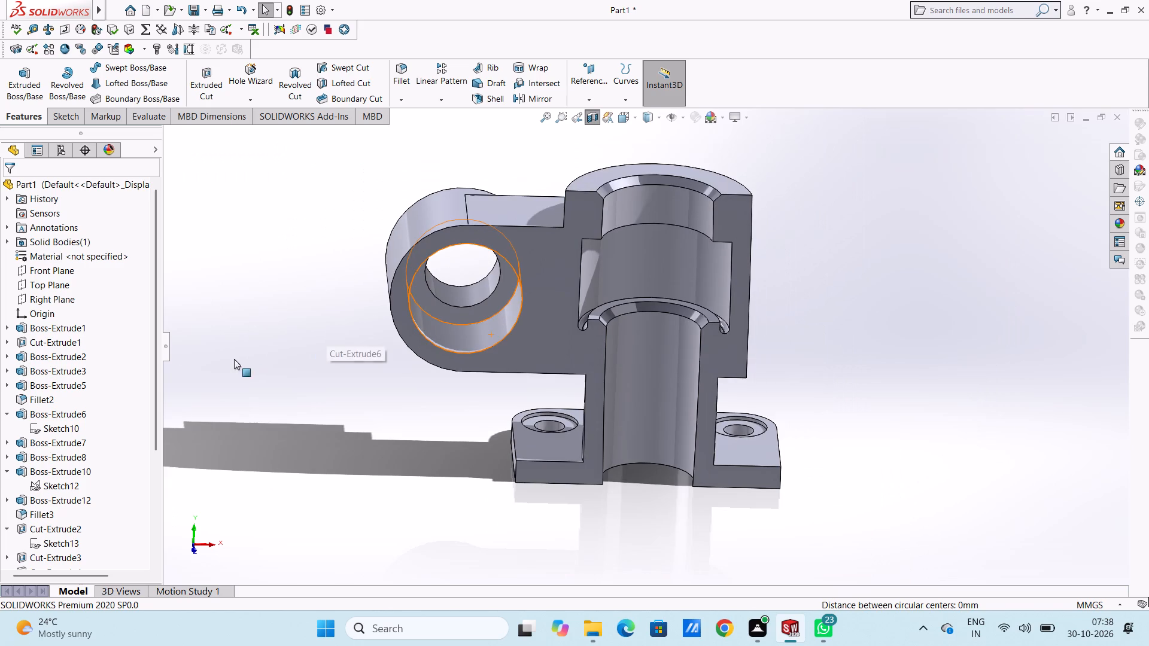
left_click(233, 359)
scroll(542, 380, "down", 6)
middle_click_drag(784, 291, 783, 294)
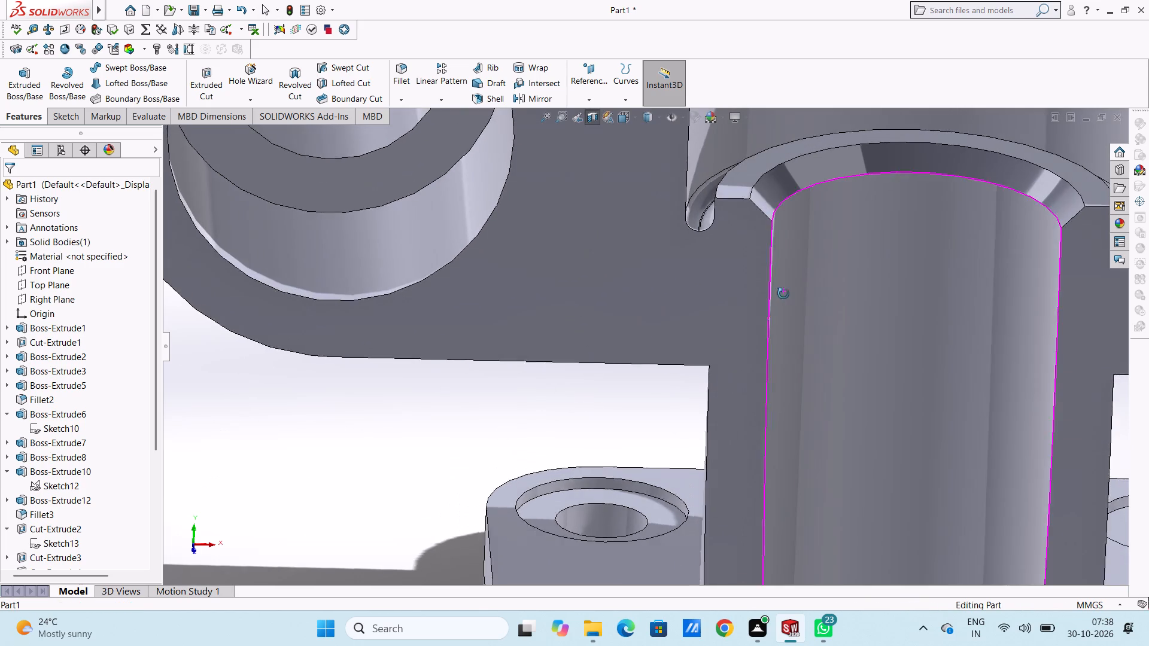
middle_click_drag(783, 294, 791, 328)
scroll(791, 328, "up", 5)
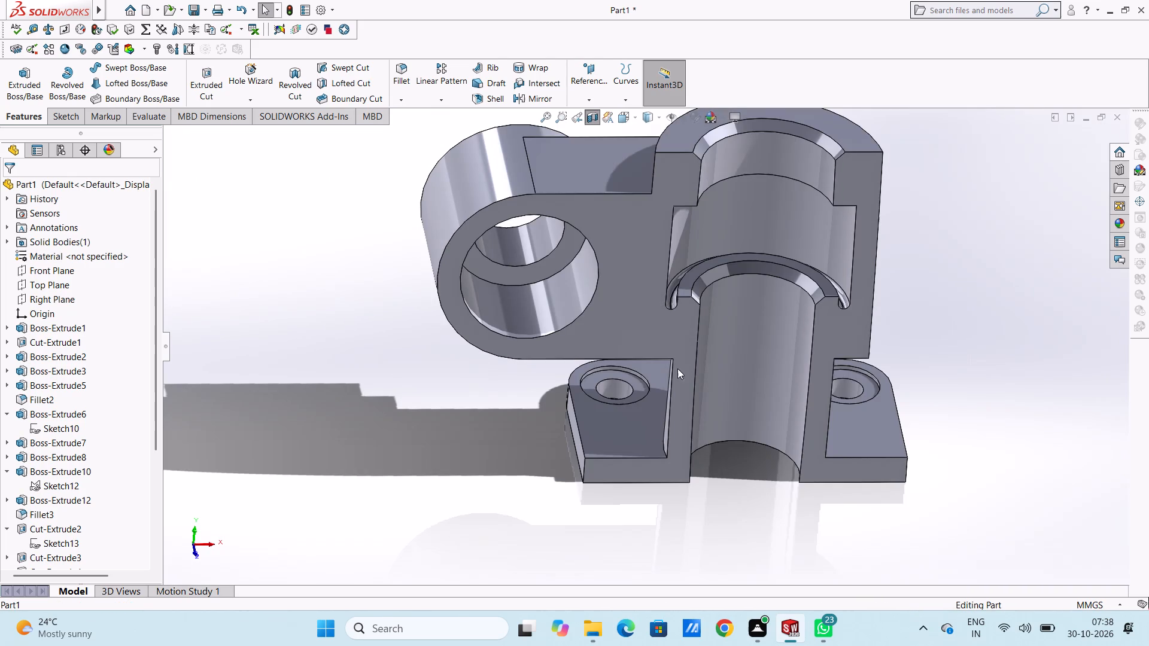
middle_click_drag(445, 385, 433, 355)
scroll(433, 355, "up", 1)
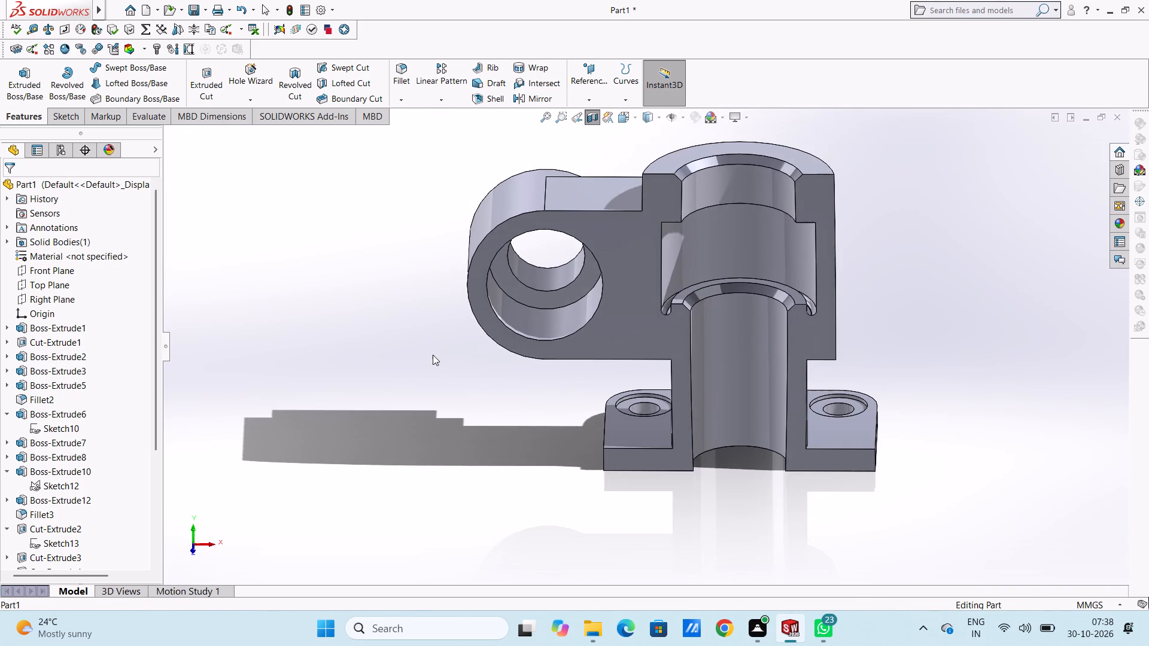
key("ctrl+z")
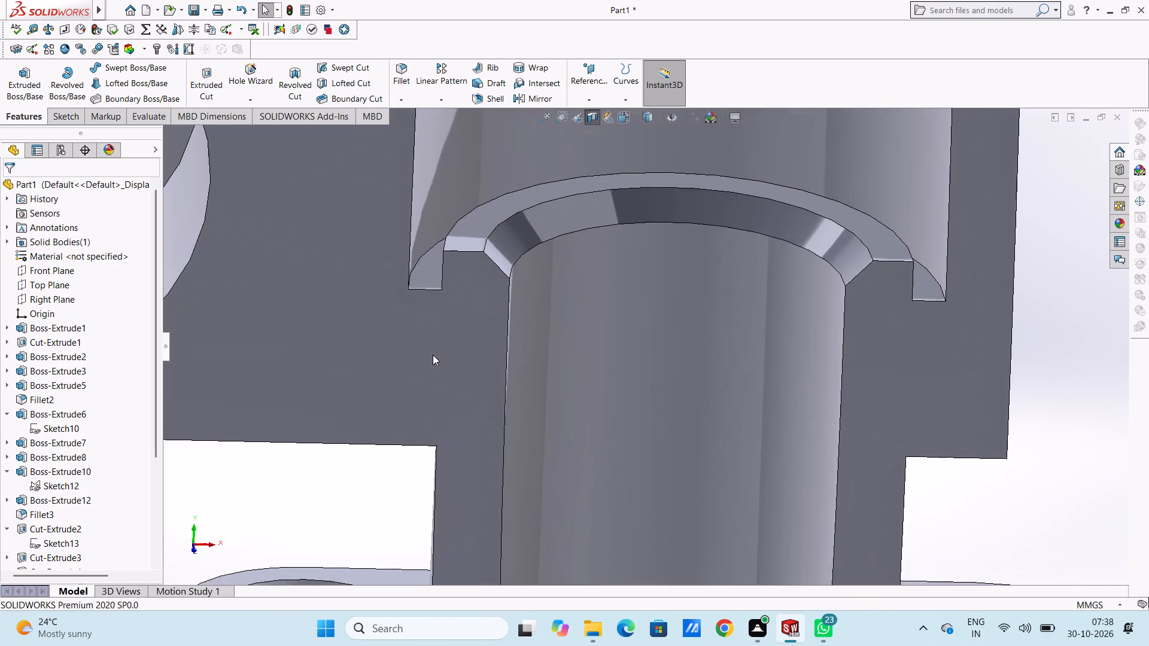
Fillet the ring groove's outer and inner bottom edges with a symmetric 1.25 mm radius.
left_click(393, 69)
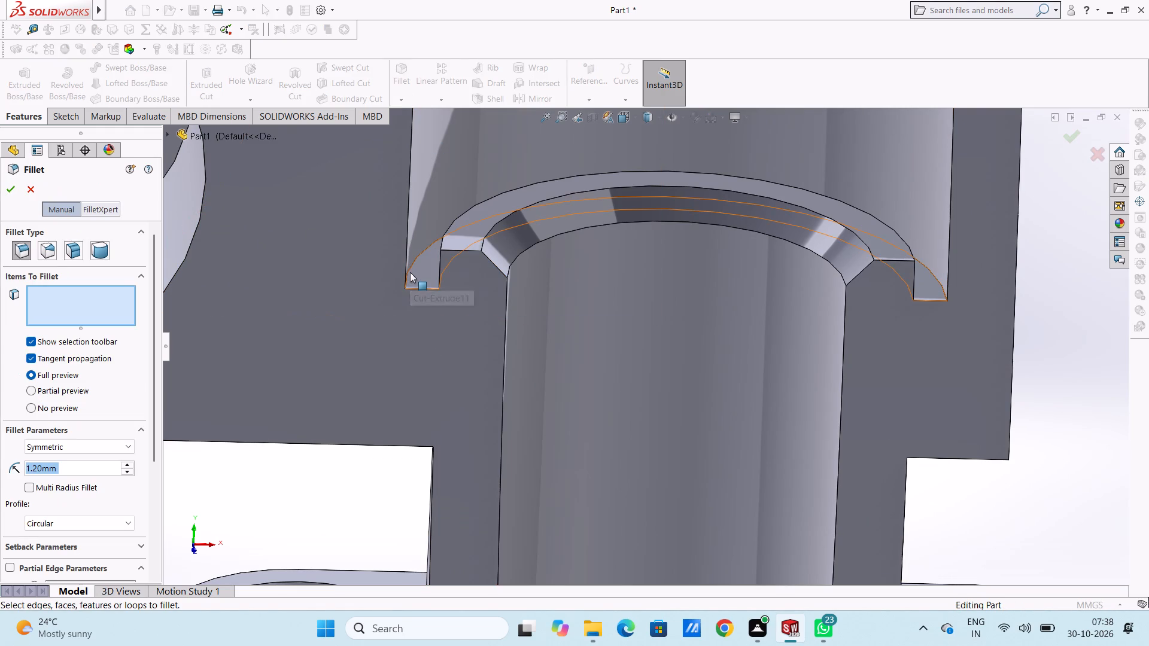
left_click(410, 267)
middle_click_drag(416, 282, 457, 352)
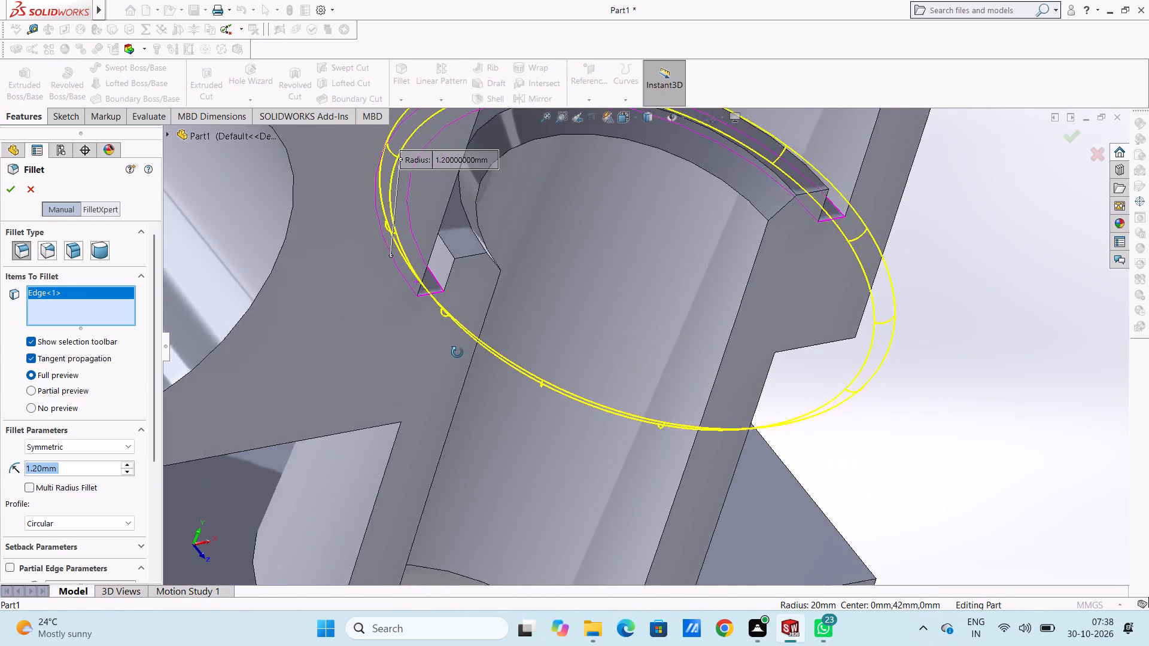
middle_click_drag(457, 352, 455, 353)
scroll(451, 285, "down", 5)
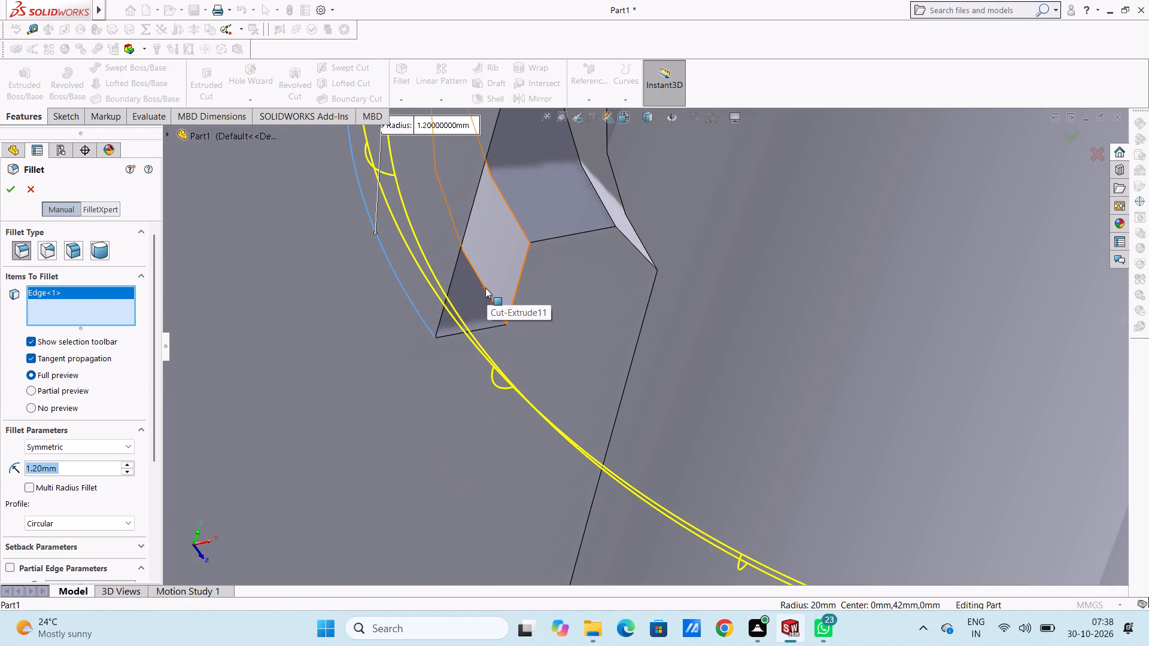
left_click(484, 288)
scroll(400, 342, "down", 1)
middle_click_drag(400, 342, 374, 354)
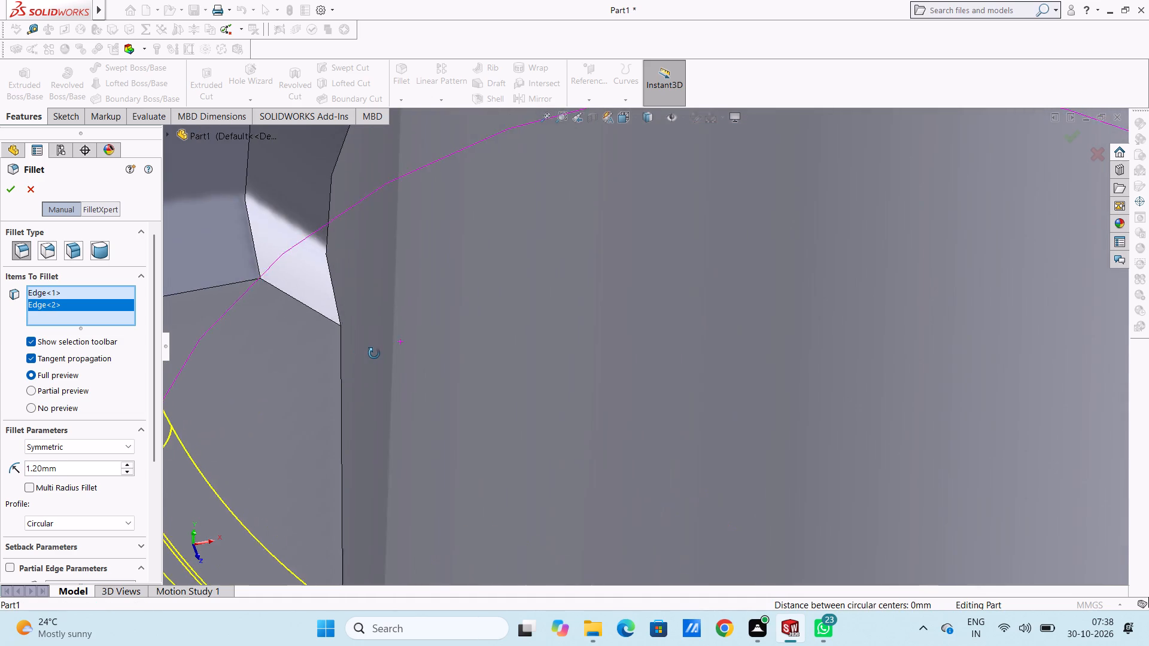
middle_click_drag(374, 354, 375, 354)
scroll(574, 292, "up", 4)
scroll(379, 383, "down", 5)
scroll(453, 314, "down", 3)
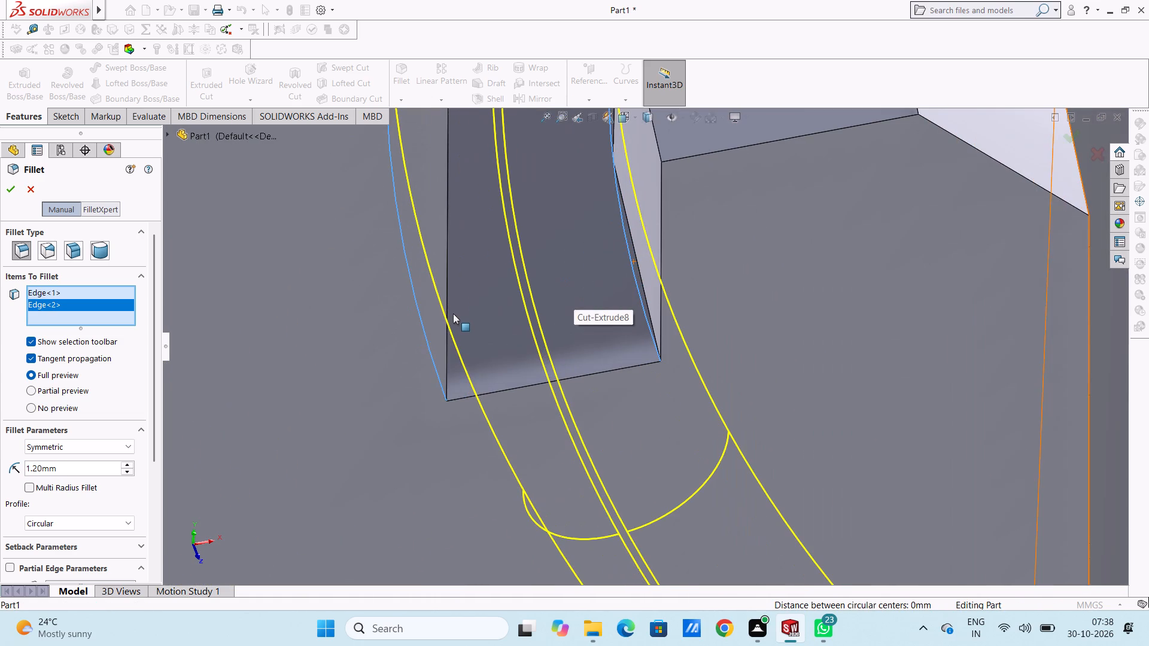
left_click(84, 455)
double_click(86, 468)
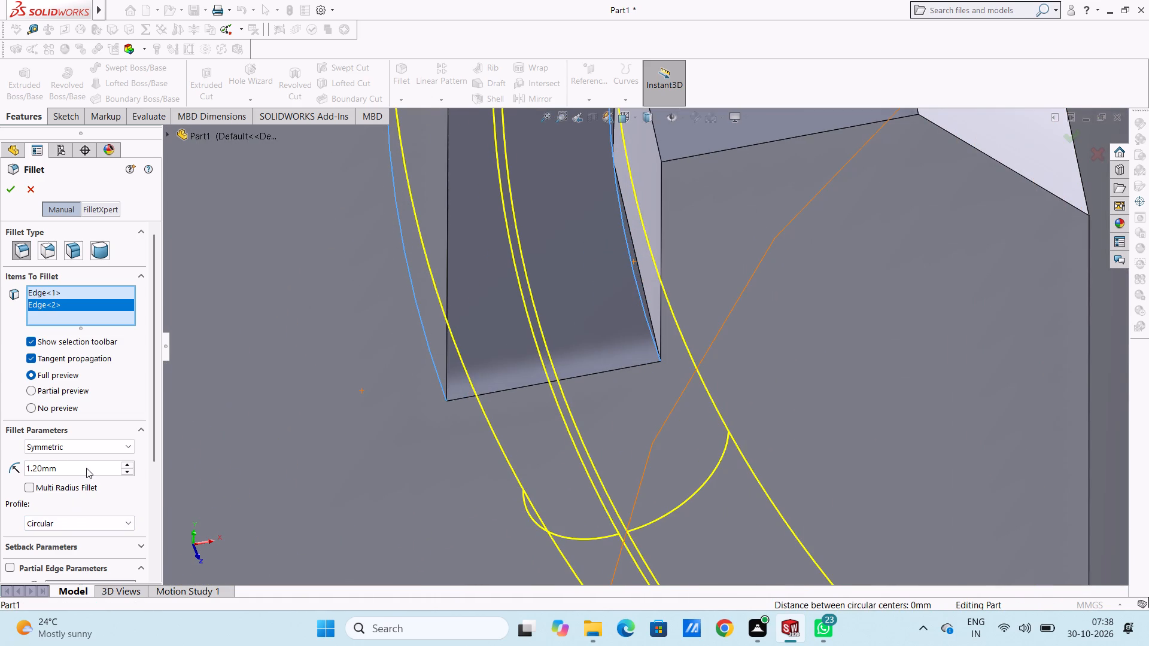
type("1.3")
key("Return")
type("1.25")
key("Return")
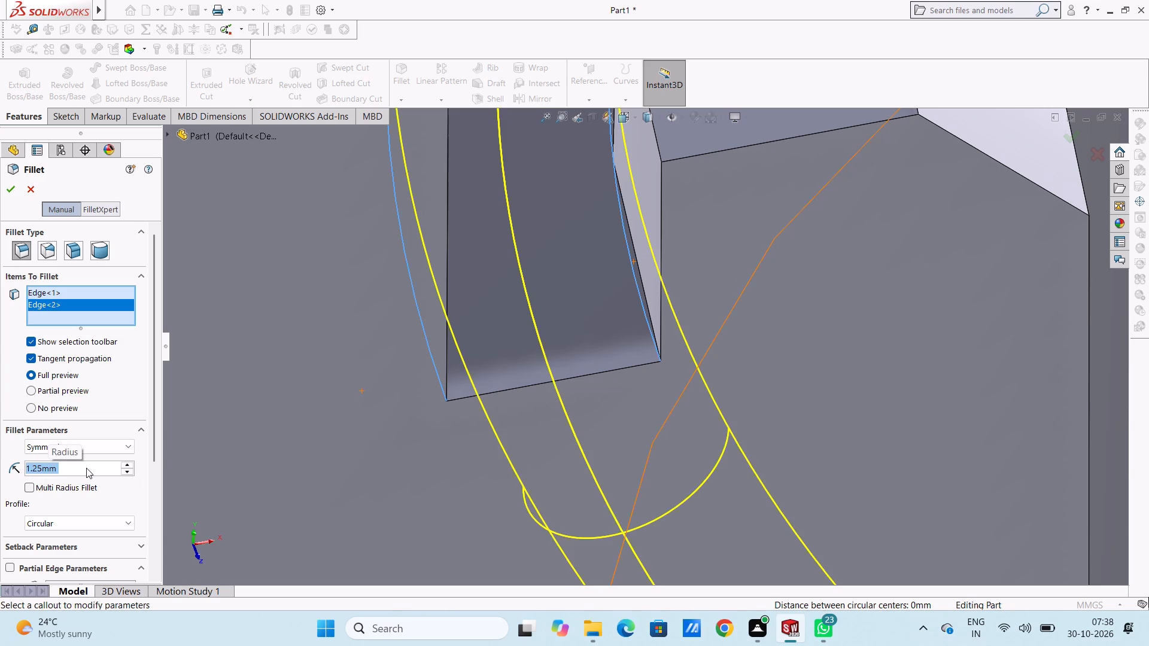
left_click(11, 190)
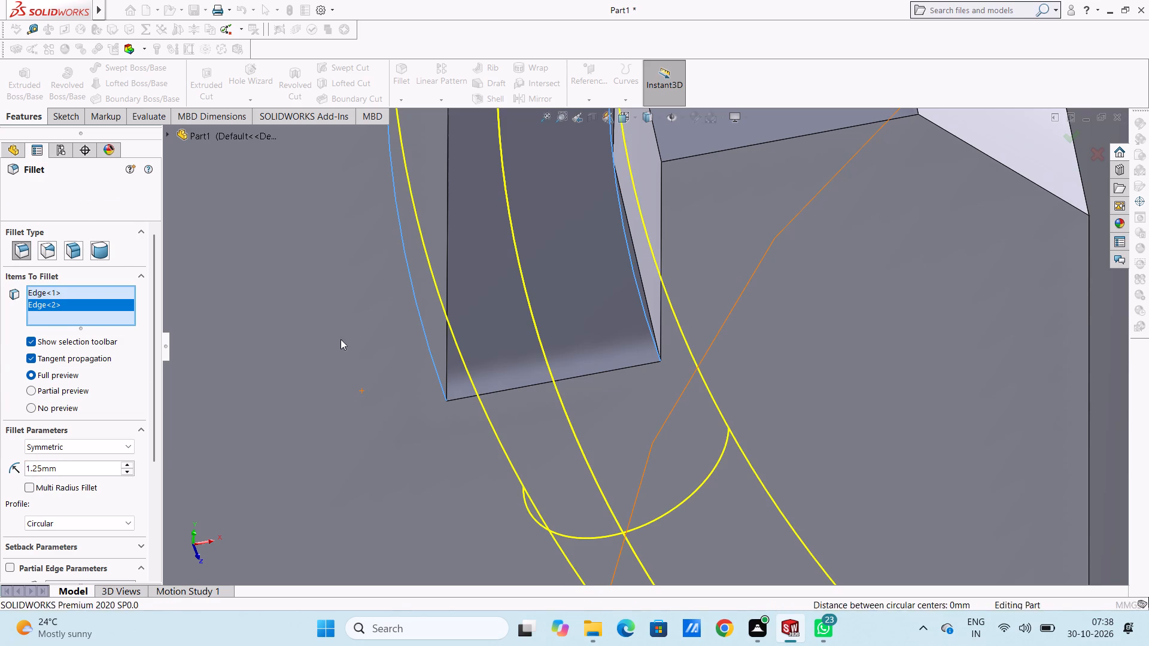
Examine the sectioned part around the filleted ring groove and the stepped bore from several angles.
scroll(355, 340, "up", 18)
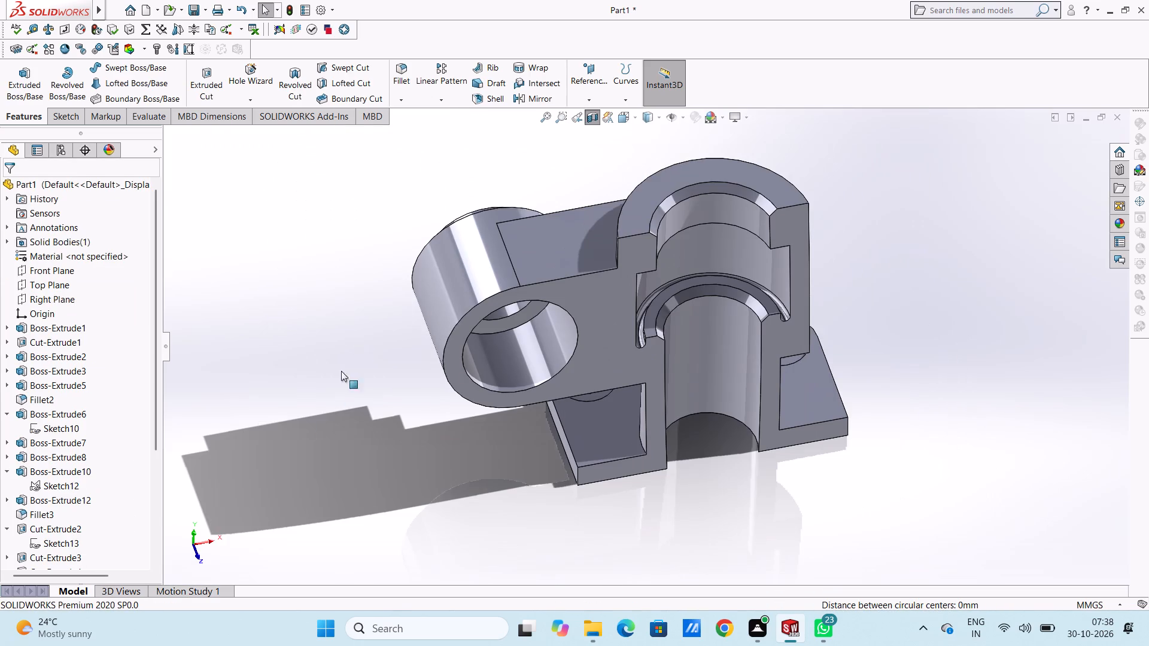
left_click(287, 421)
middle_click_drag(294, 421, 270, 343)
middle_click_drag(507, 473, 505, 421)
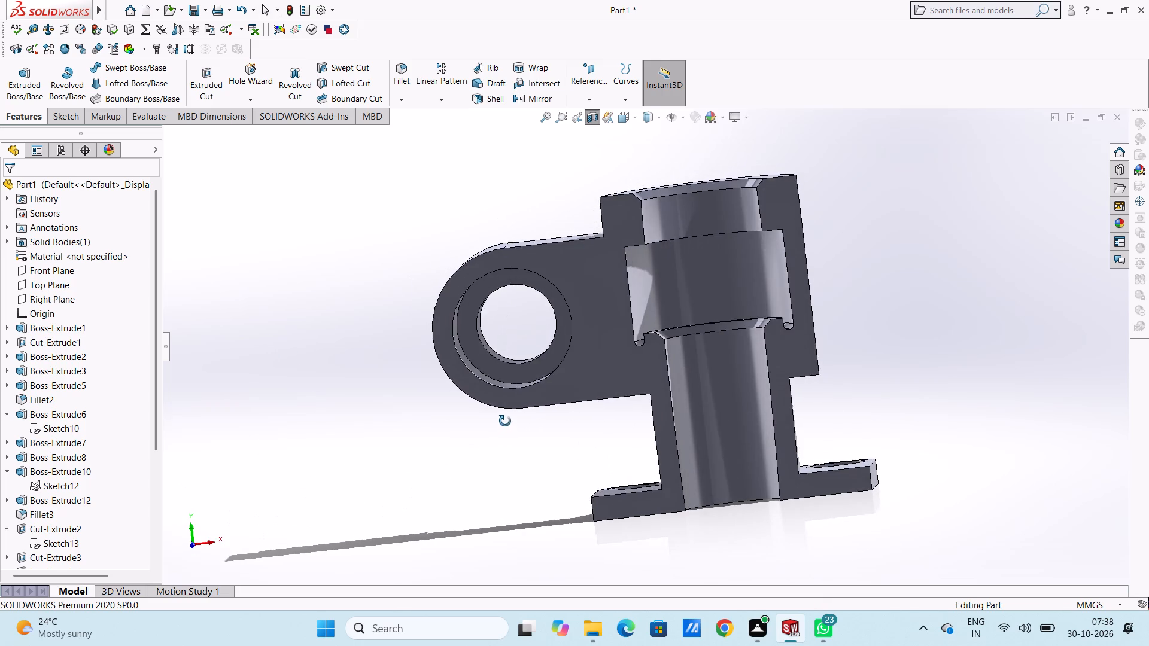
middle_click_drag(505, 421, 498, 420)
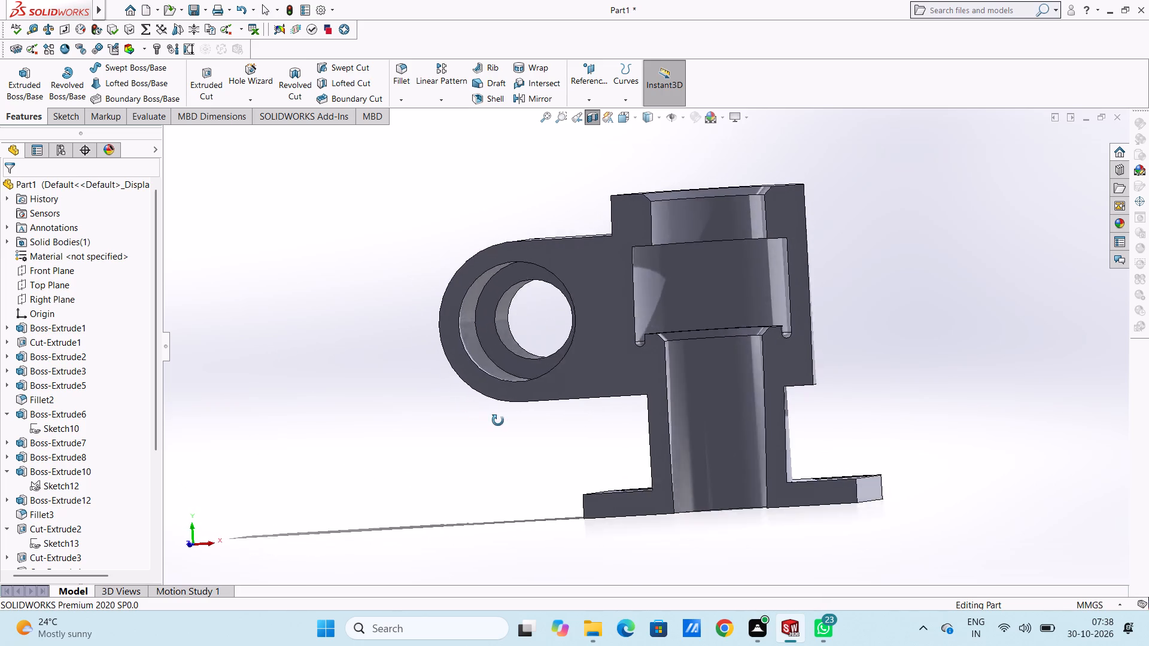
middle_click_drag(498, 420, 519, 429)
scroll(800, 315, "down", 5)
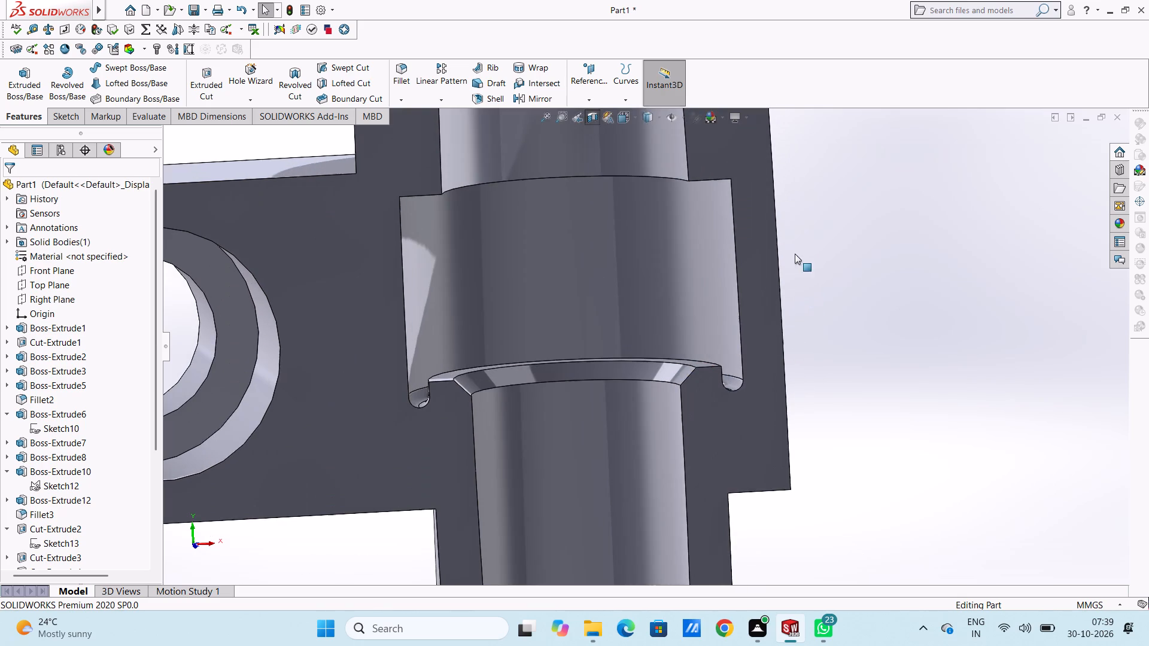
scroll(759, 254, "up", 4)
middle_click_drag(650, 320, 645, 235)
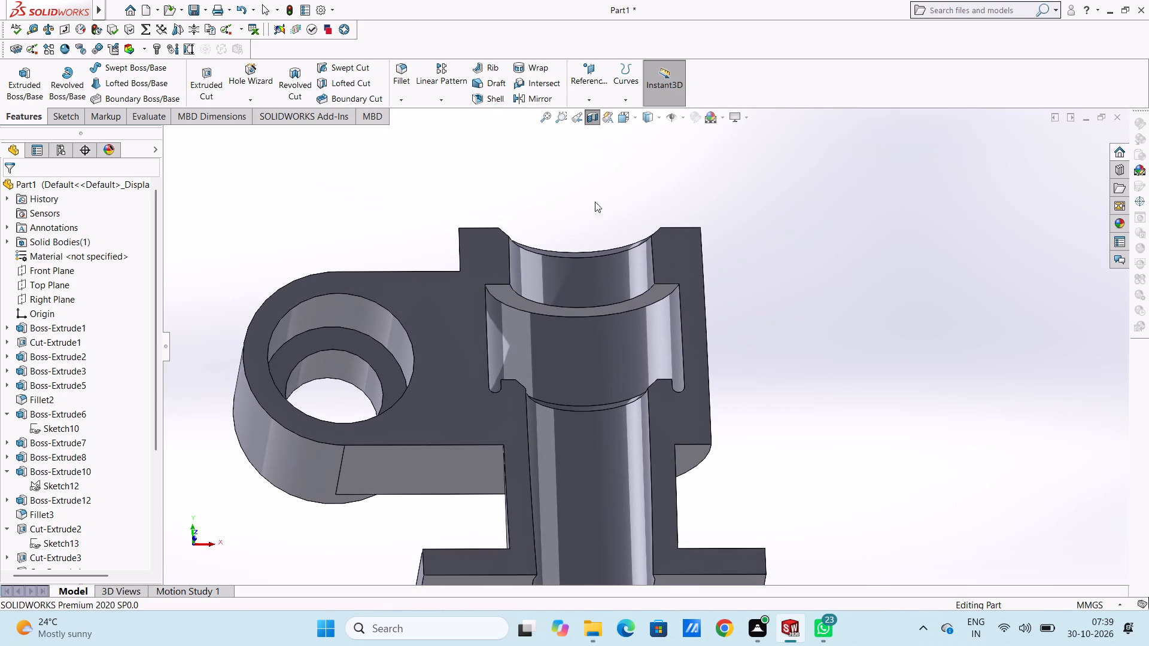
Fillet the outer top edge of the 40 mm internal cut in the bore with a symmetric 3 mm radius.
left_click(409, 64)
scroll(658, 351, "down", 4)
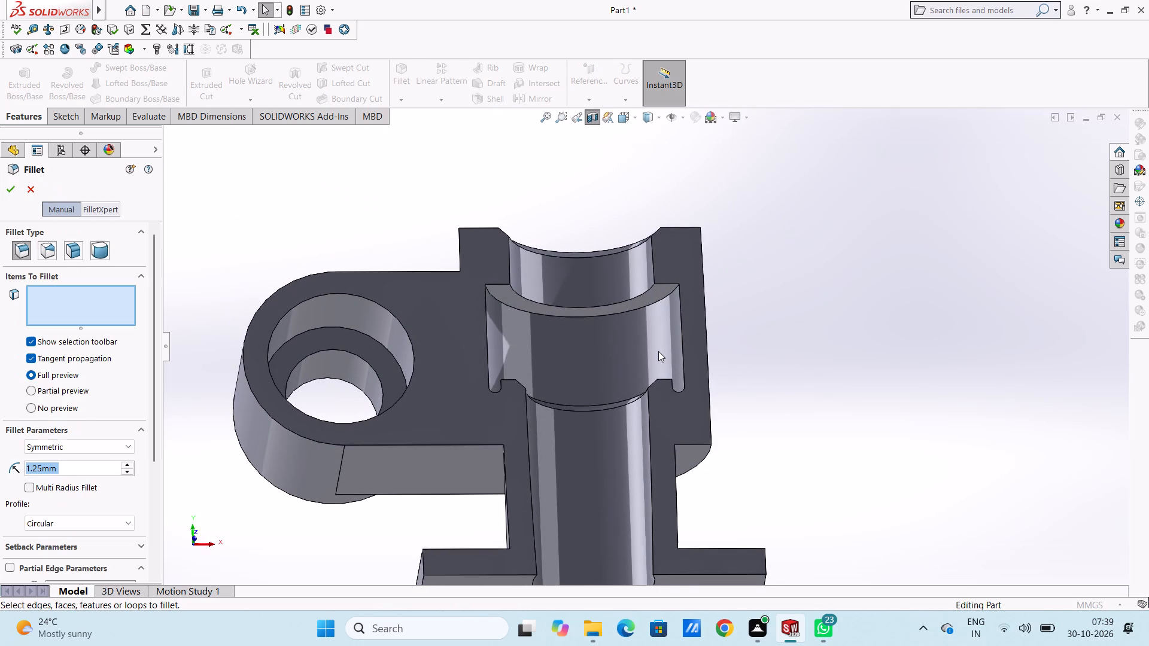
scroll(651, 240, "down", 3)
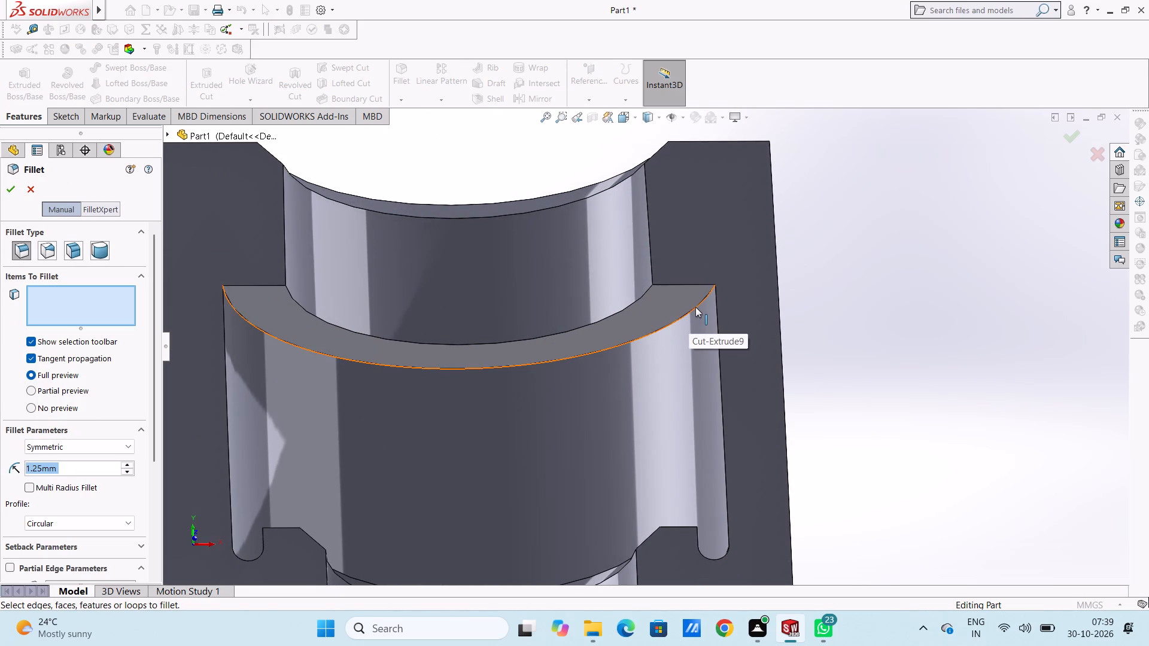
left_click(695, 307)
scroll(640, 337, "up", 5)
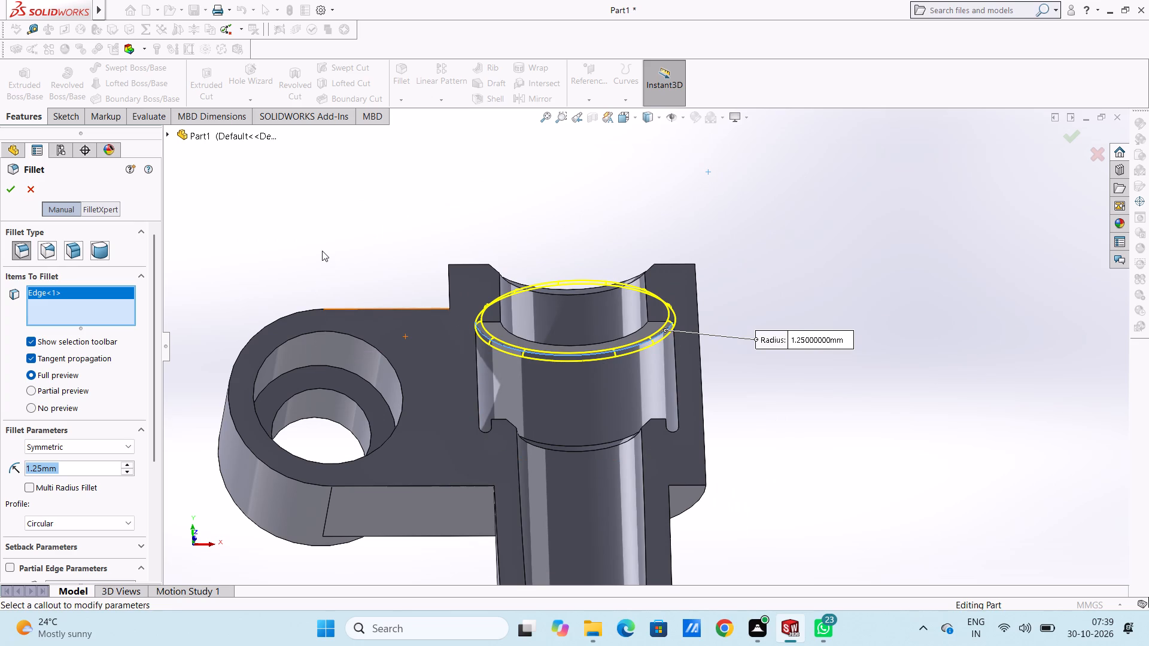
key("5")
key("Return")
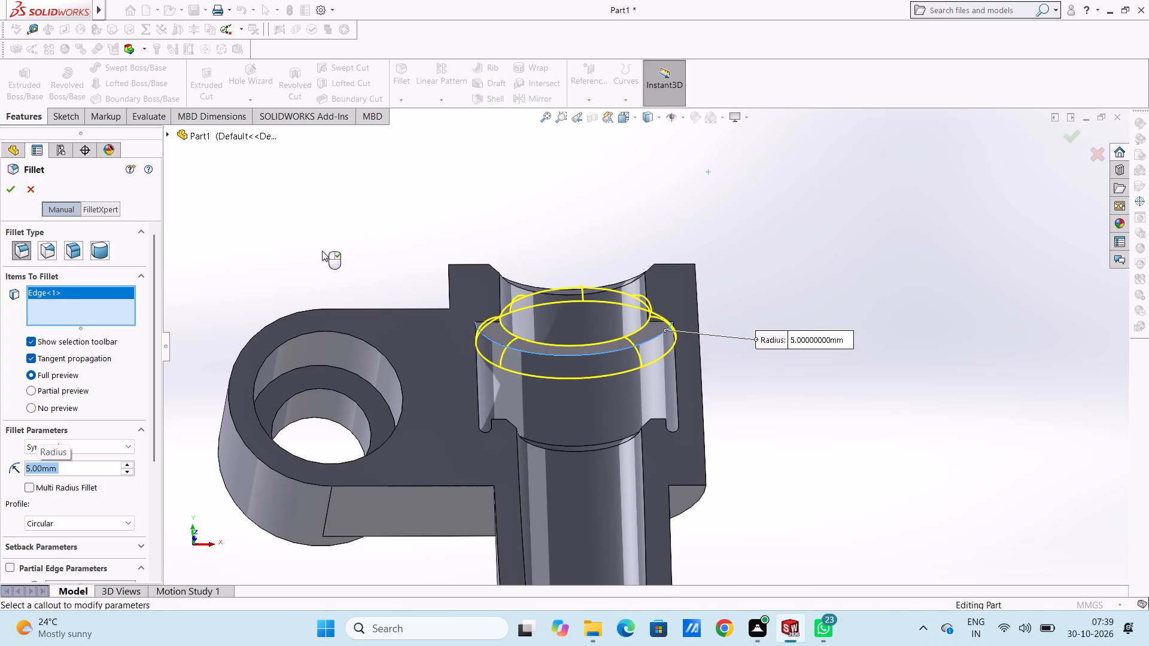
key("3")
key("Return")
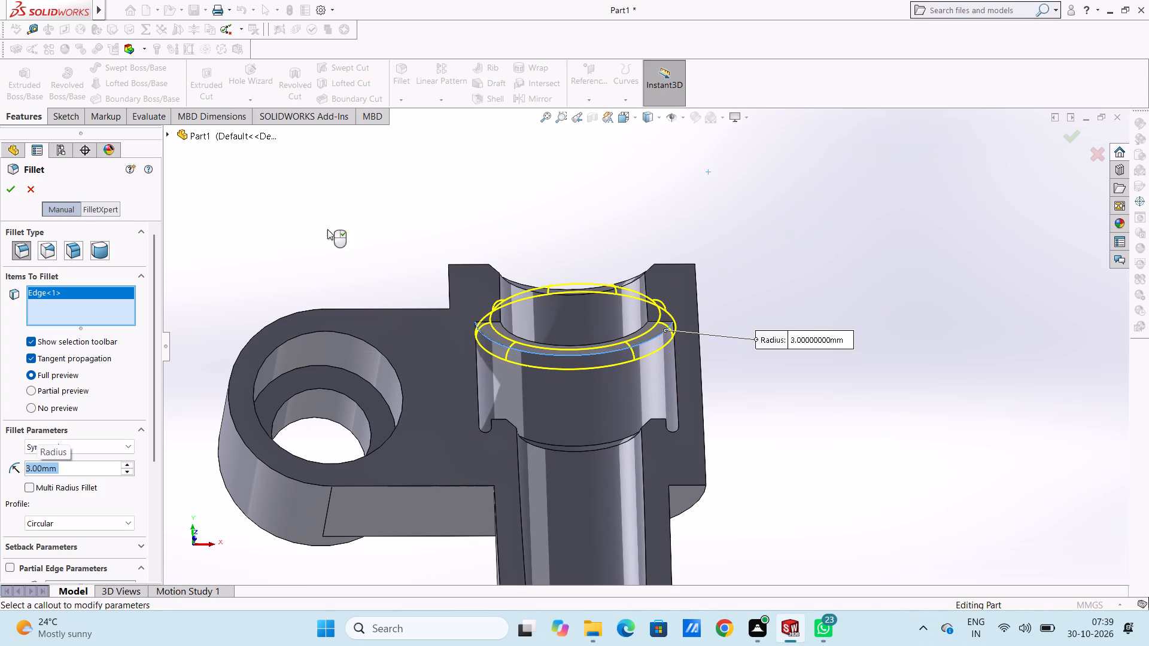
middle_click_drag(483, 164, 476, 242)
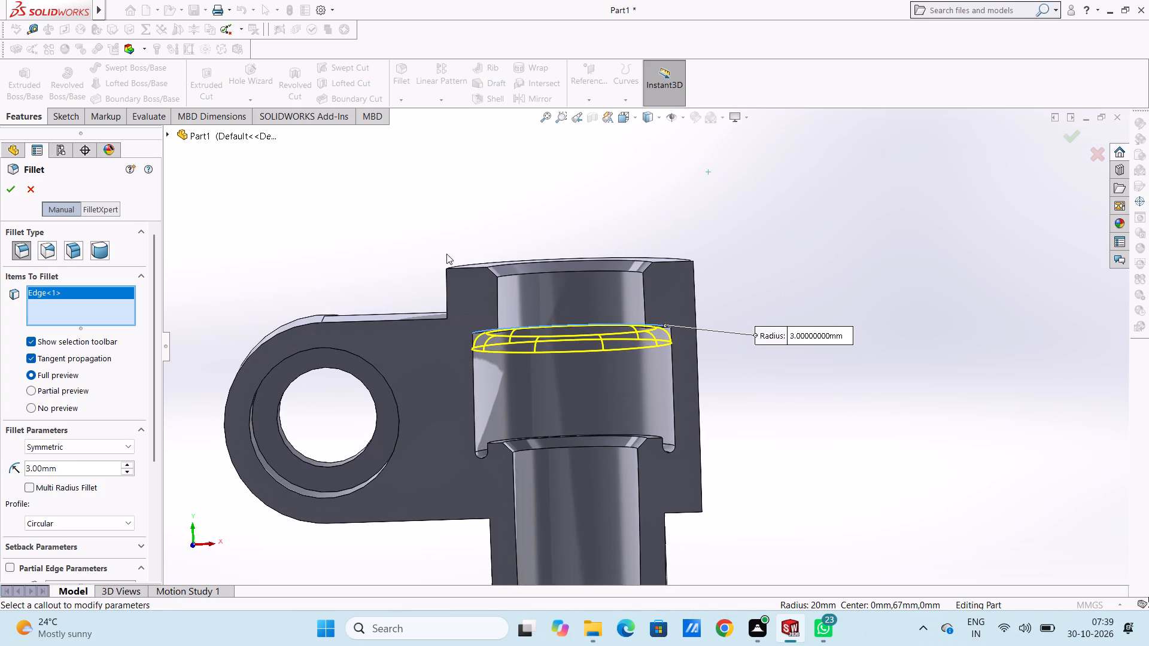
left_click(10, 187)
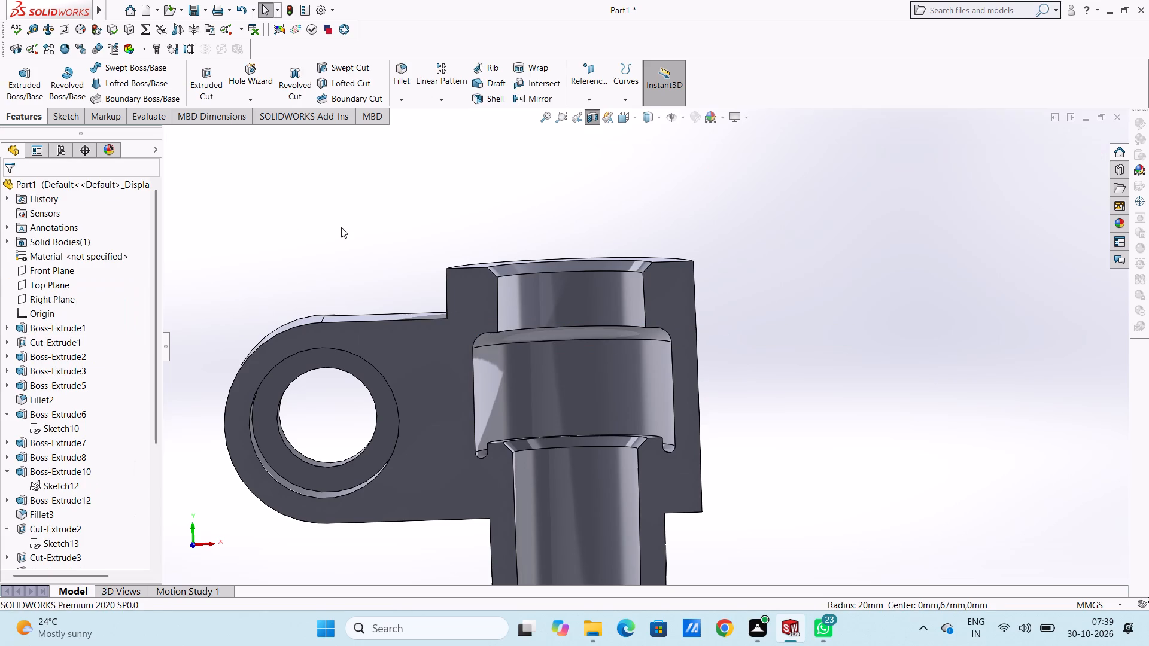
scroll(342, 227, "up", 2)
middle_click_drag(765, 344, 745, 362)
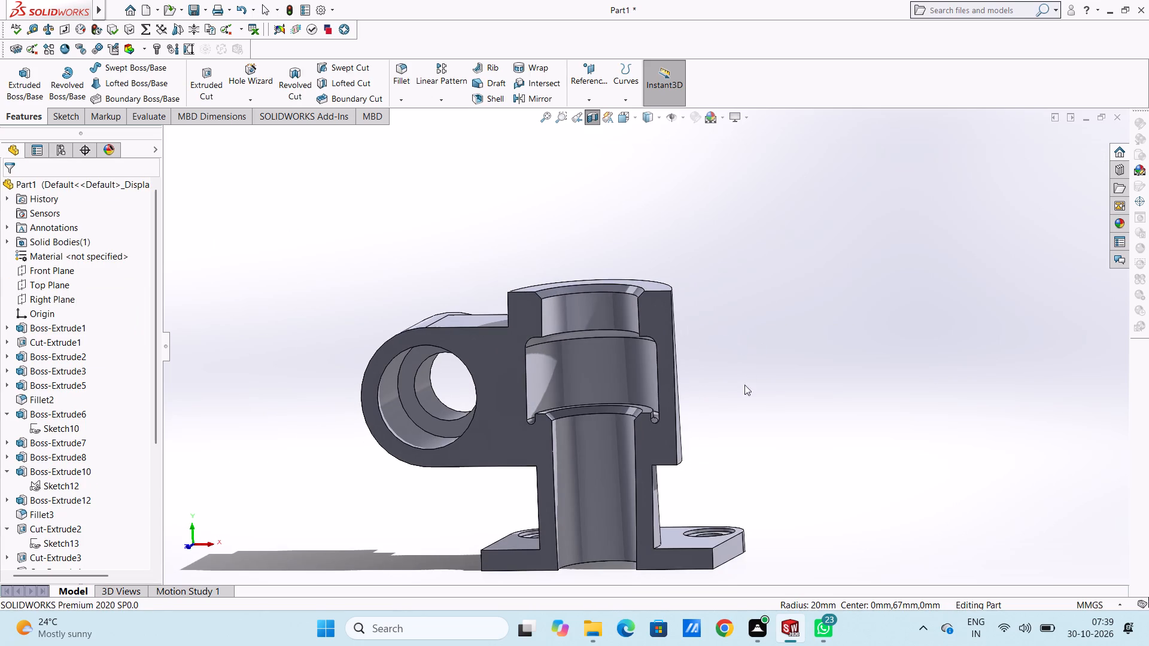
Examine the part from several angles, both whole and sectioned along the Front Plane, finishing with the section view off.
middle_click_drag(743, 389, 738, 432)
scroll(738, 429, "up", 4)
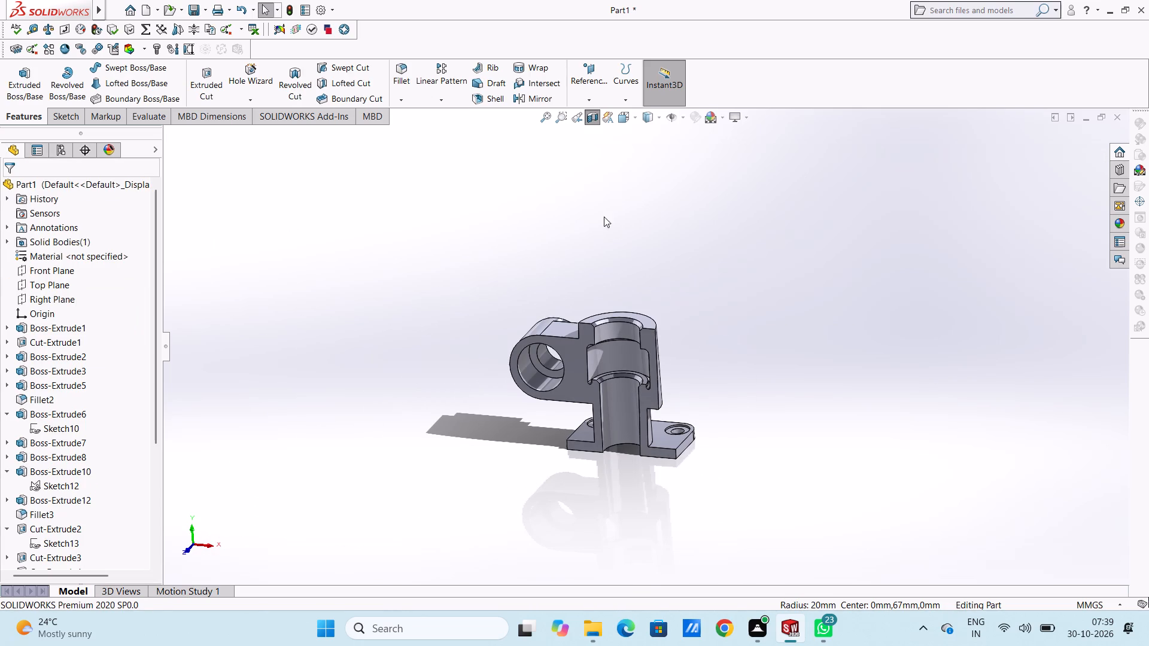
left_click(591, 118)
middle_click_drag(791, 414, 753, 376)
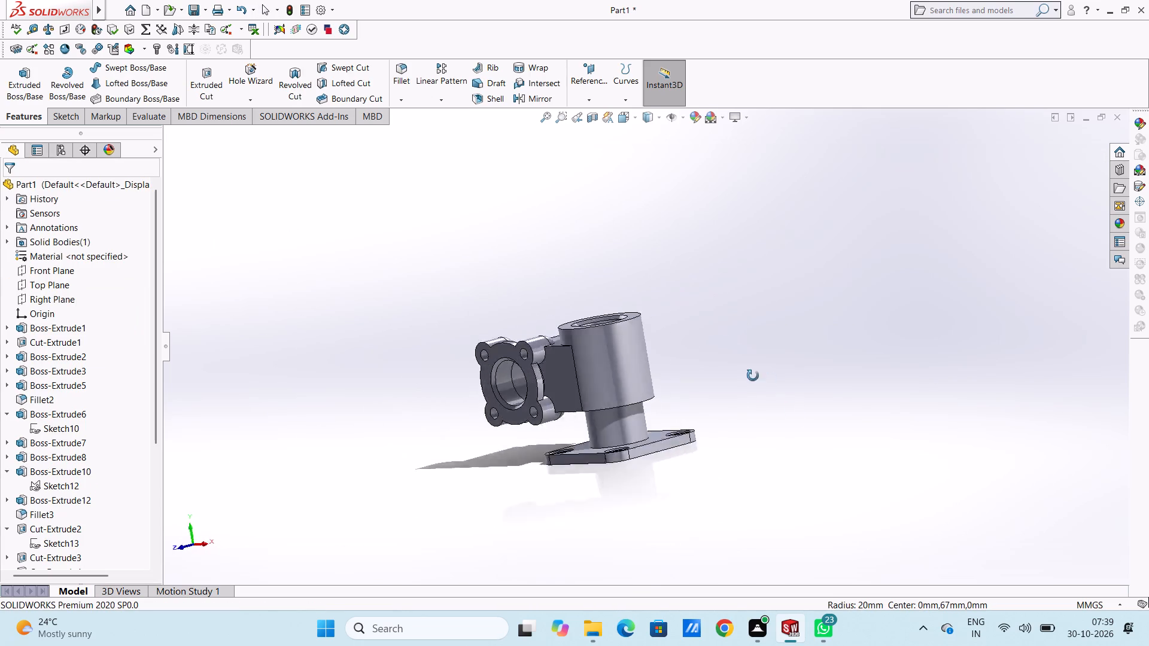
middle_click_drag(753, 376, 754, 480)
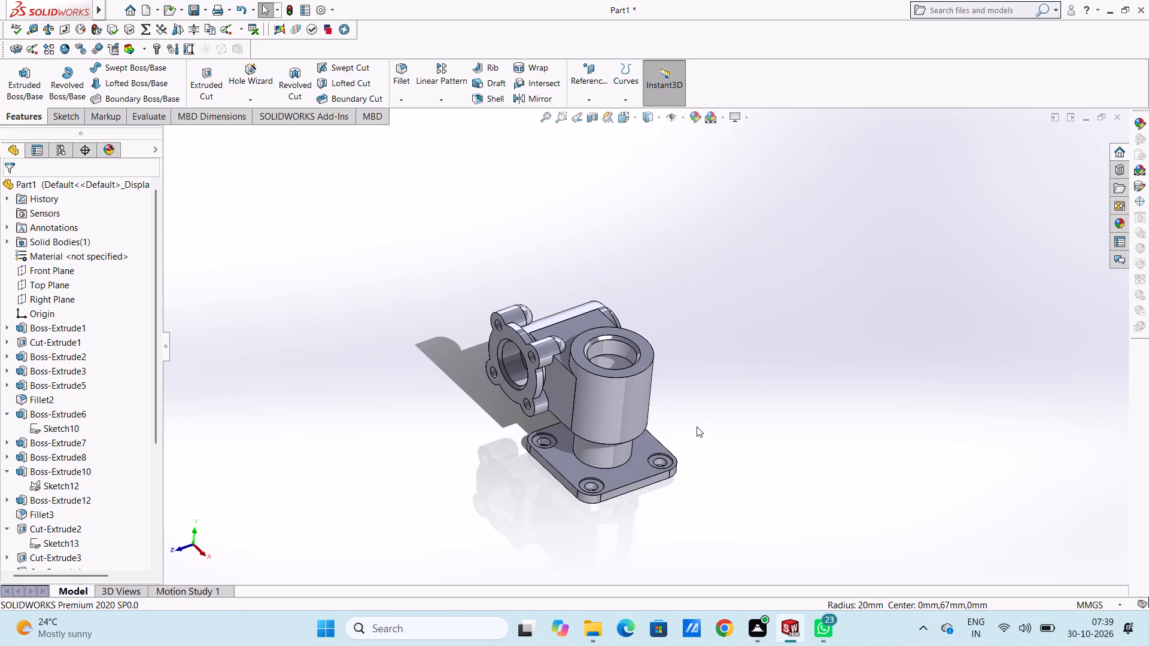
key("ctrl+5")
scroll(697, 426, "up", 3)
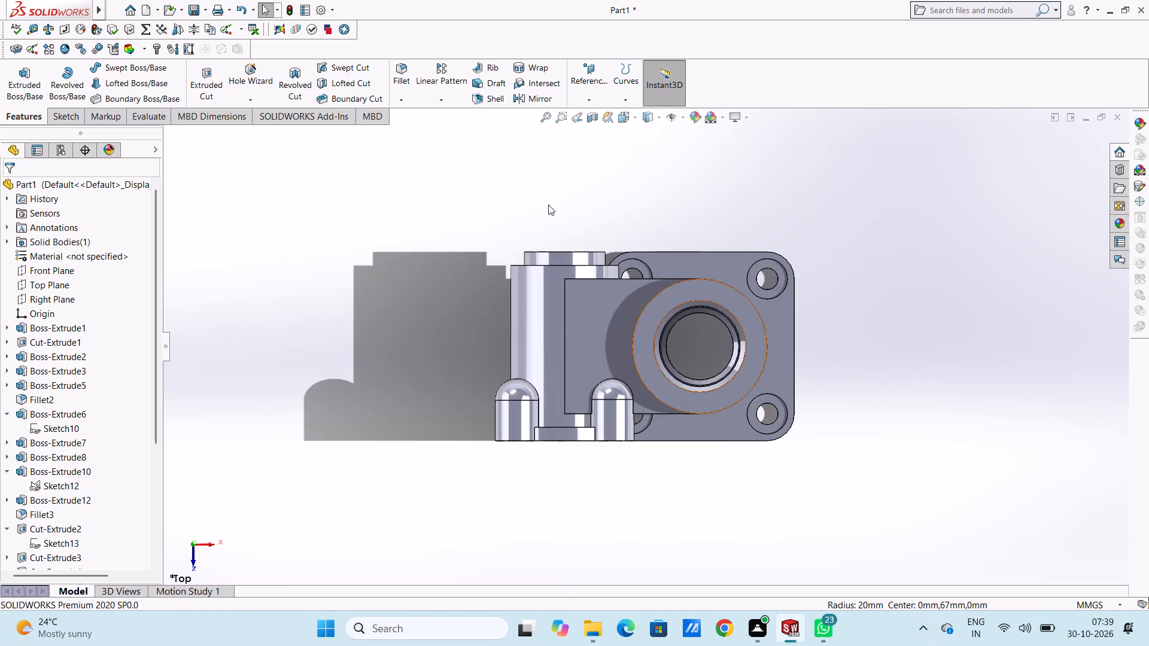
left_click(589, 121)
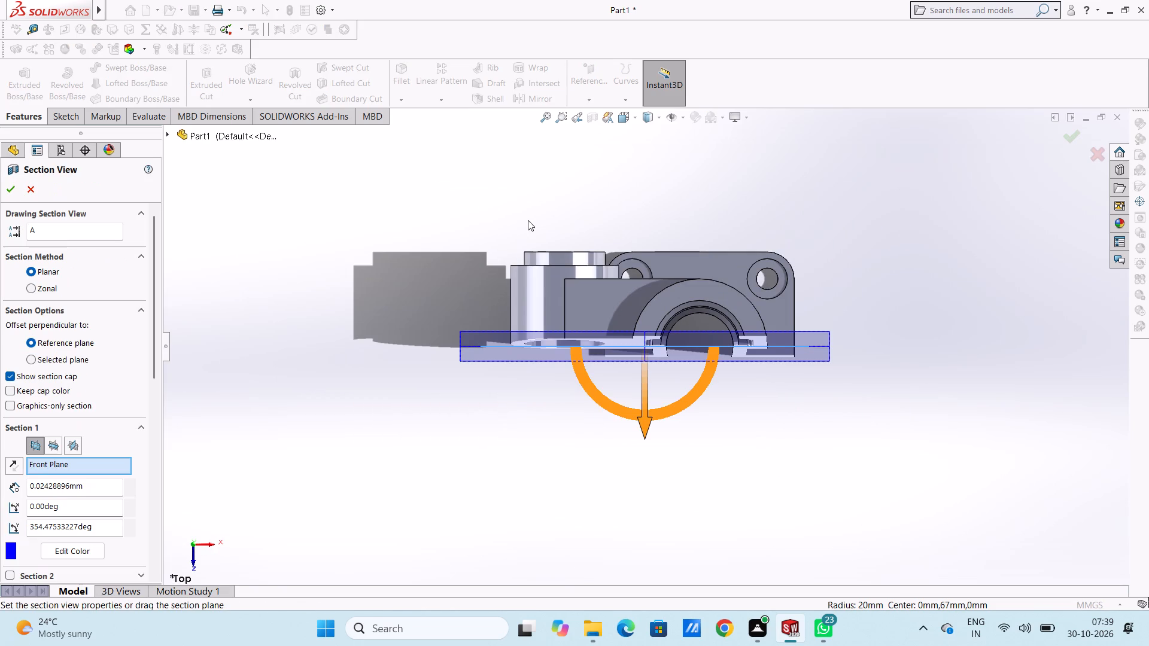
left_click(9, 191)
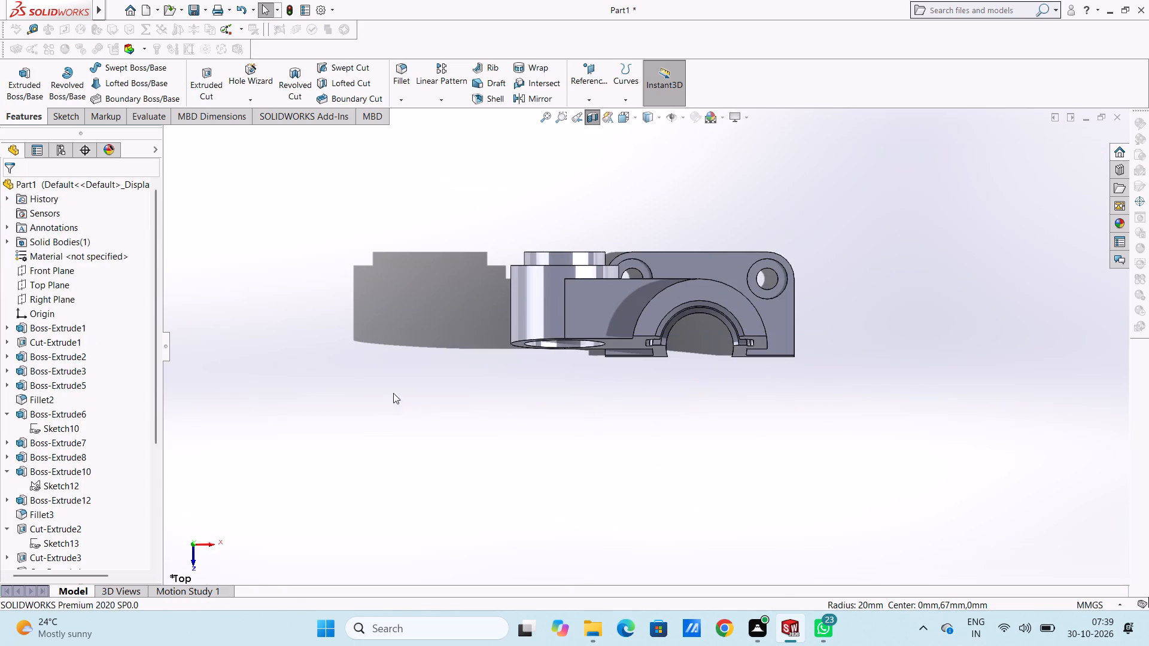
middle_click_drag(425, 410, 433, 290)
middle_click_drag(438, 360, 422, 277)
middle_click_drag(452, 379, 493, 266)
middle_click_drag(470, 374, 467, 376)
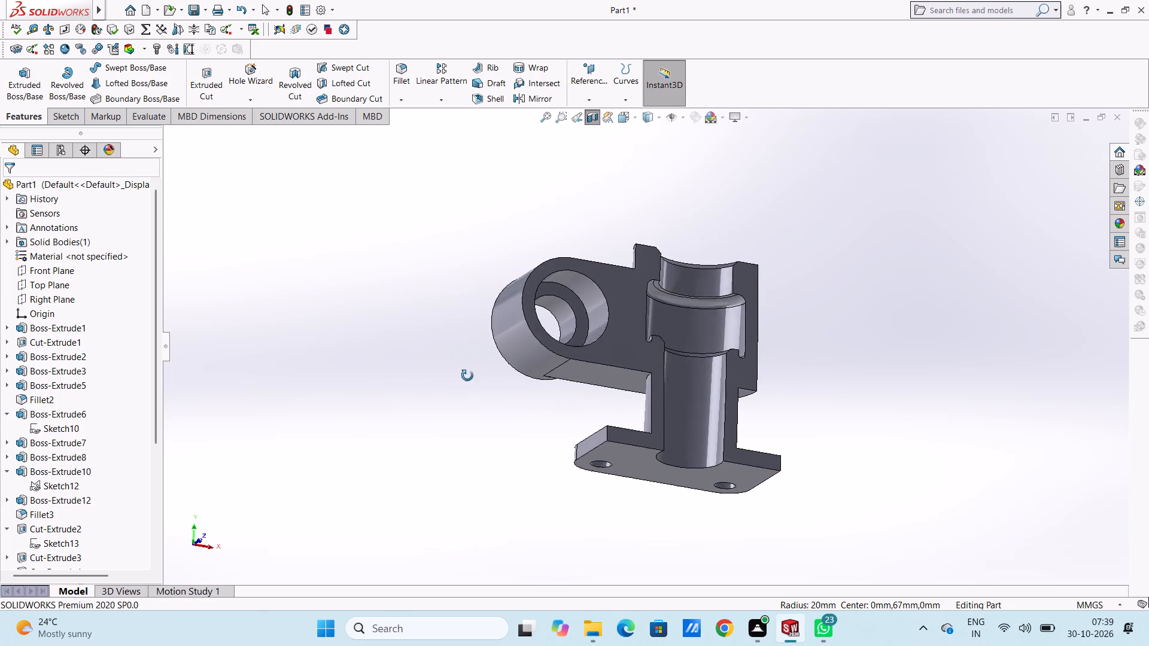
middle_click_drag(467, 376, 425, 423)
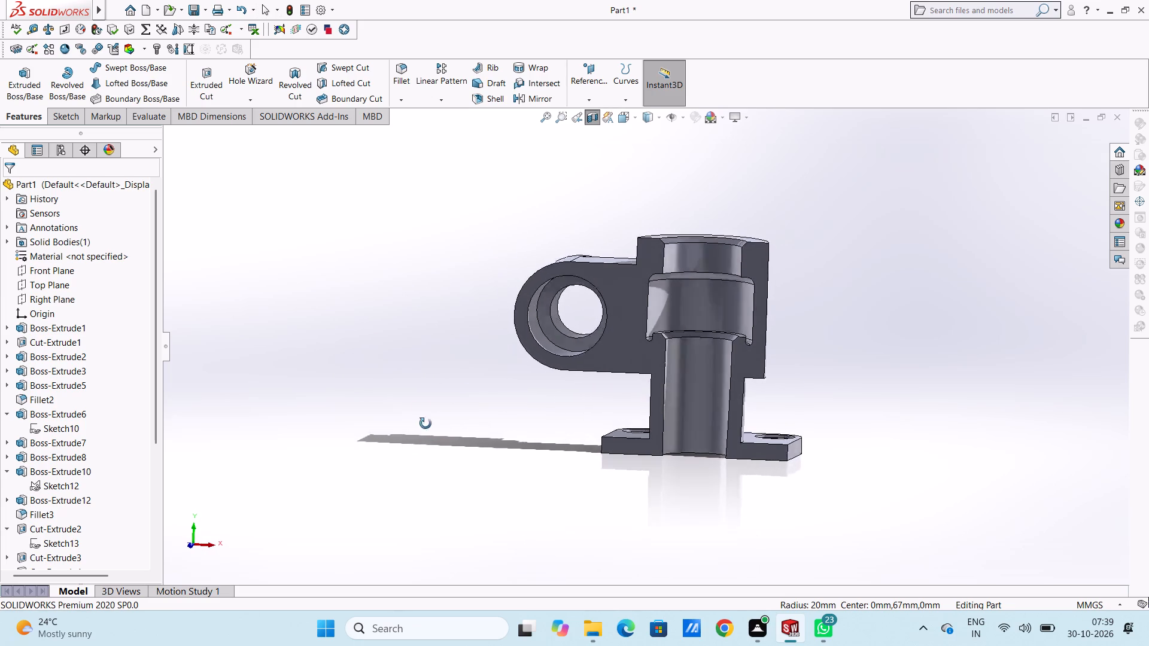
middle_click_drag(425, 423, 426, 427)
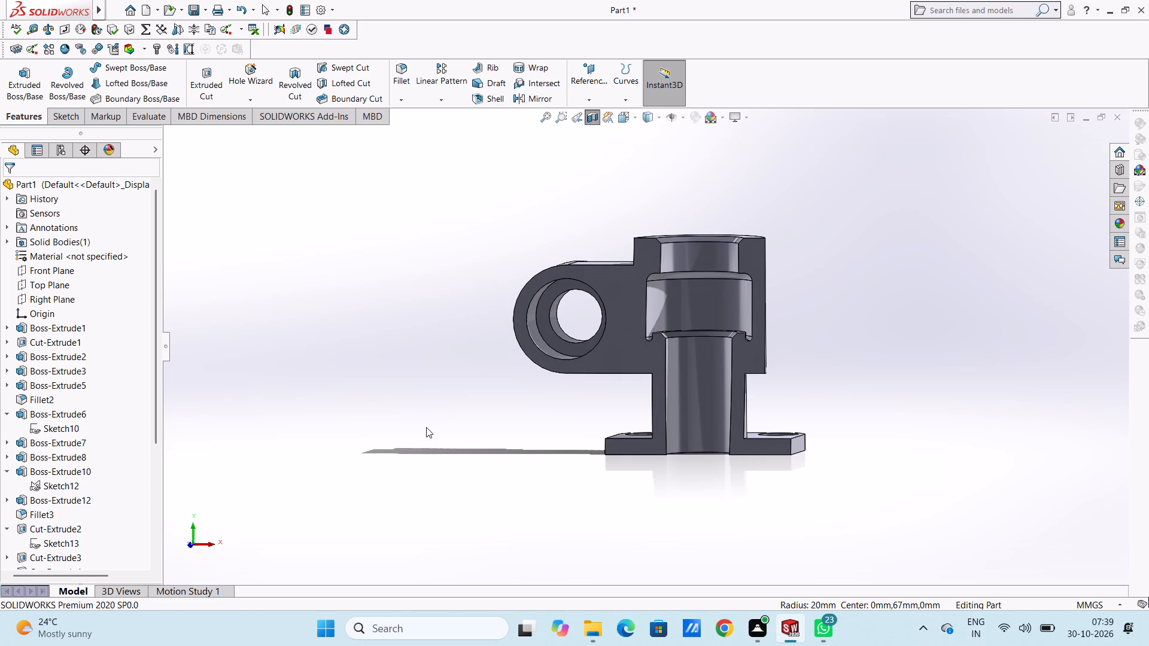
middle_click_drag(420, 427, 408, 478)
left_click(592, 121)
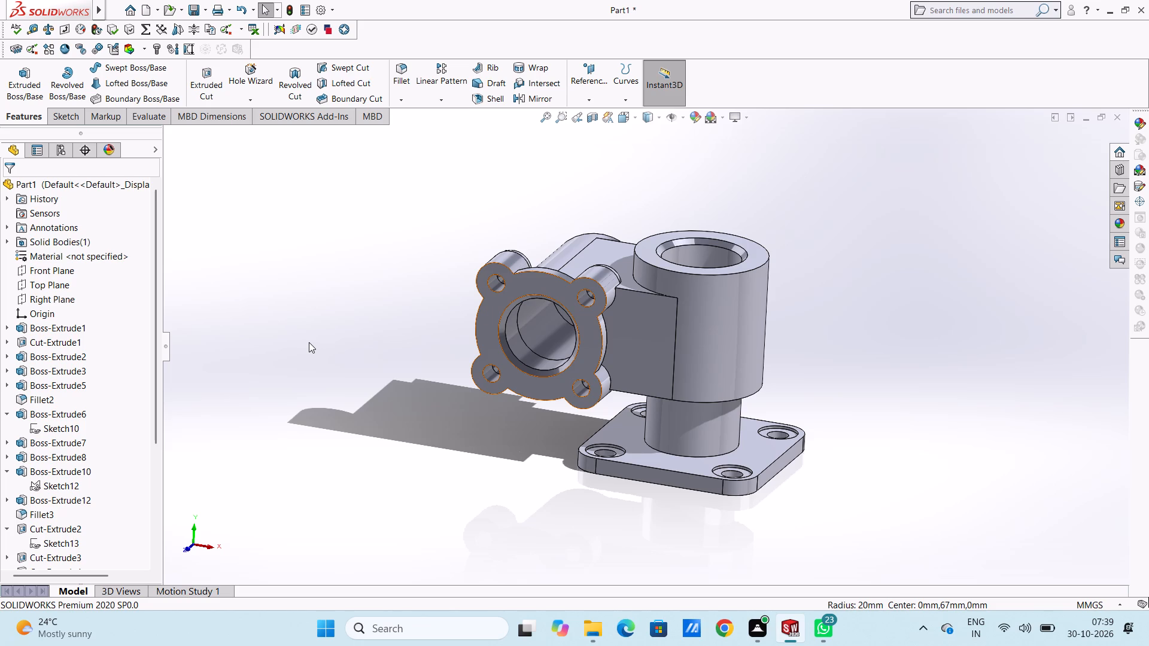
Cut a 10 mm blind Inch Tap #10-32 thread in the flange's upper lug hole farthest from the main cylinder.
middle_click_drag(499, 311, 487, 309)
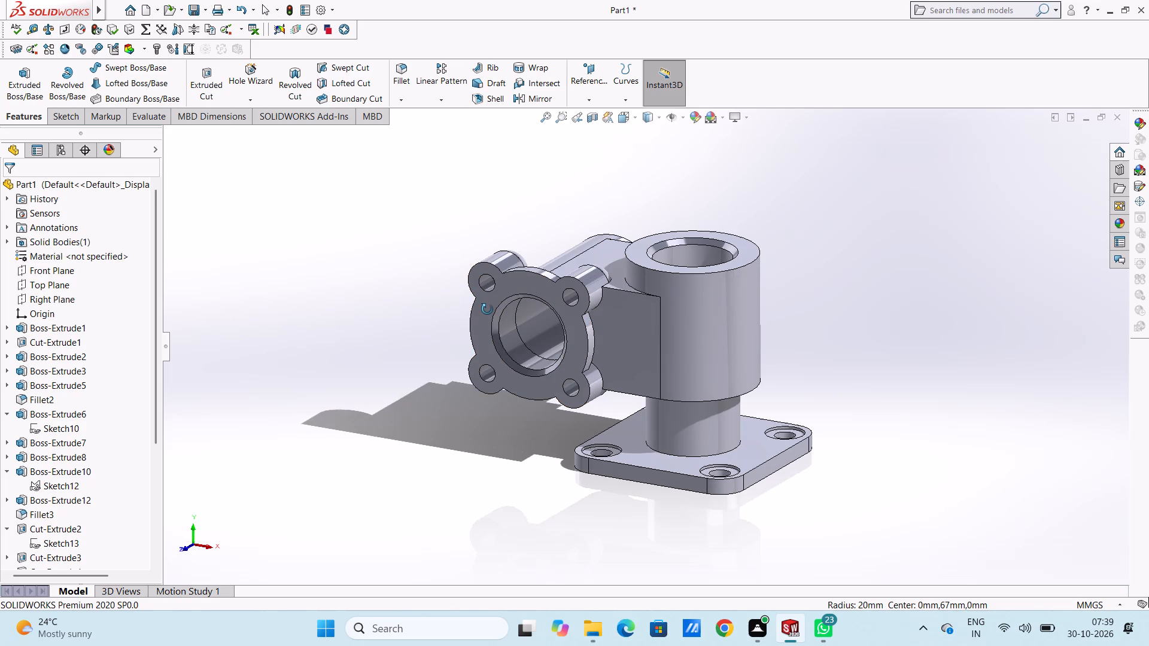
middle_click_drag(487, 309, 488, 310)
scroll(511, 287, "down", 5)
scroll(741, 359, "down", 3)
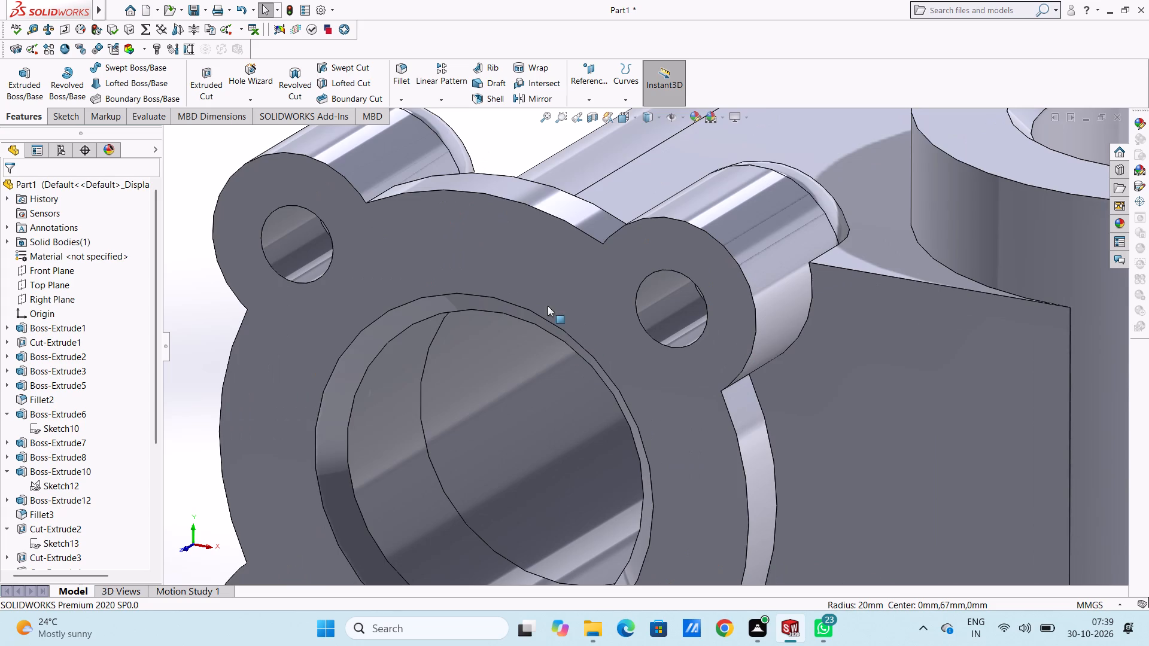
scroll(513, 194, "up", 2)
scroll(436, 197, "down", 4)
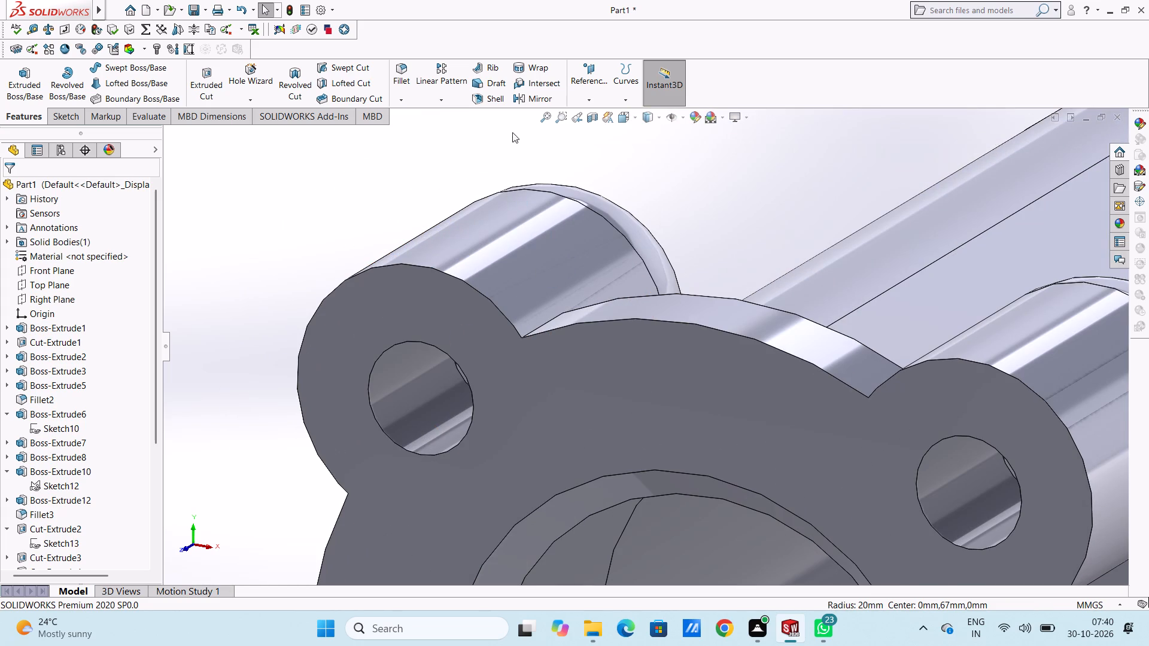
left_click(252, 103)
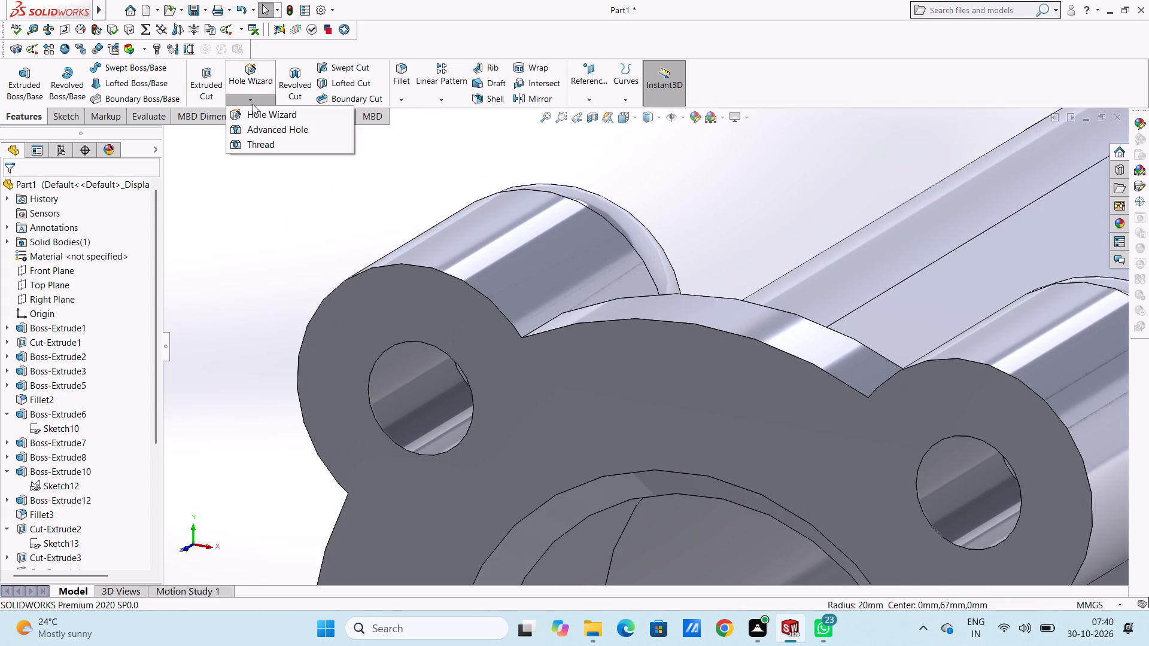
left_click(262, 144)
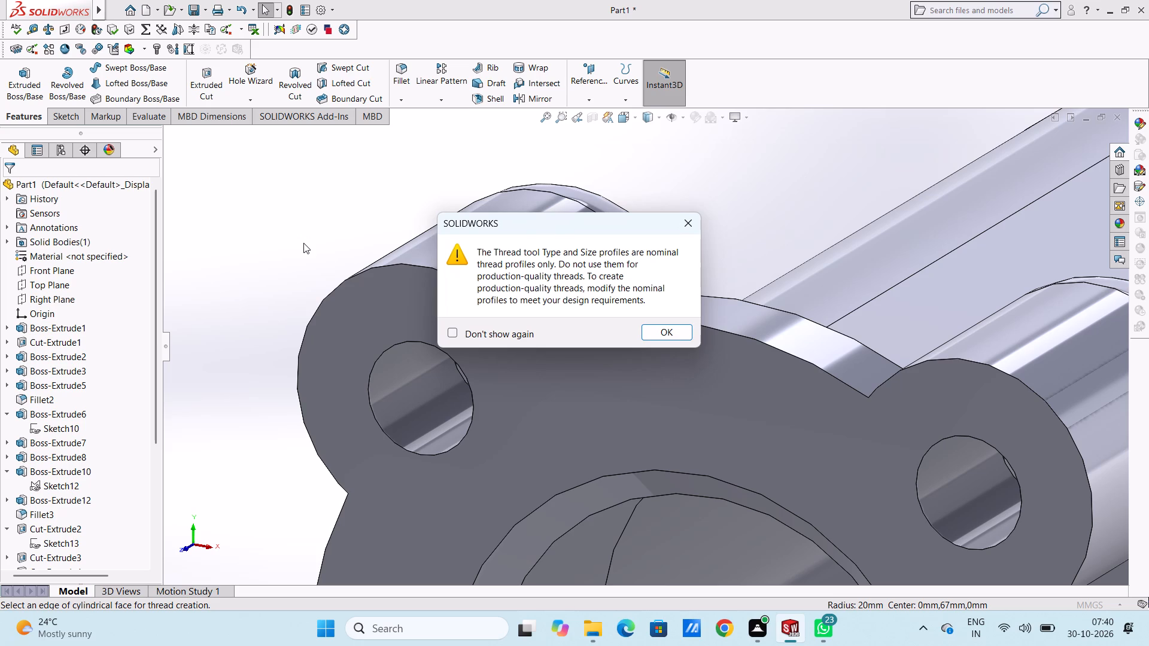
left_click(689, 228)
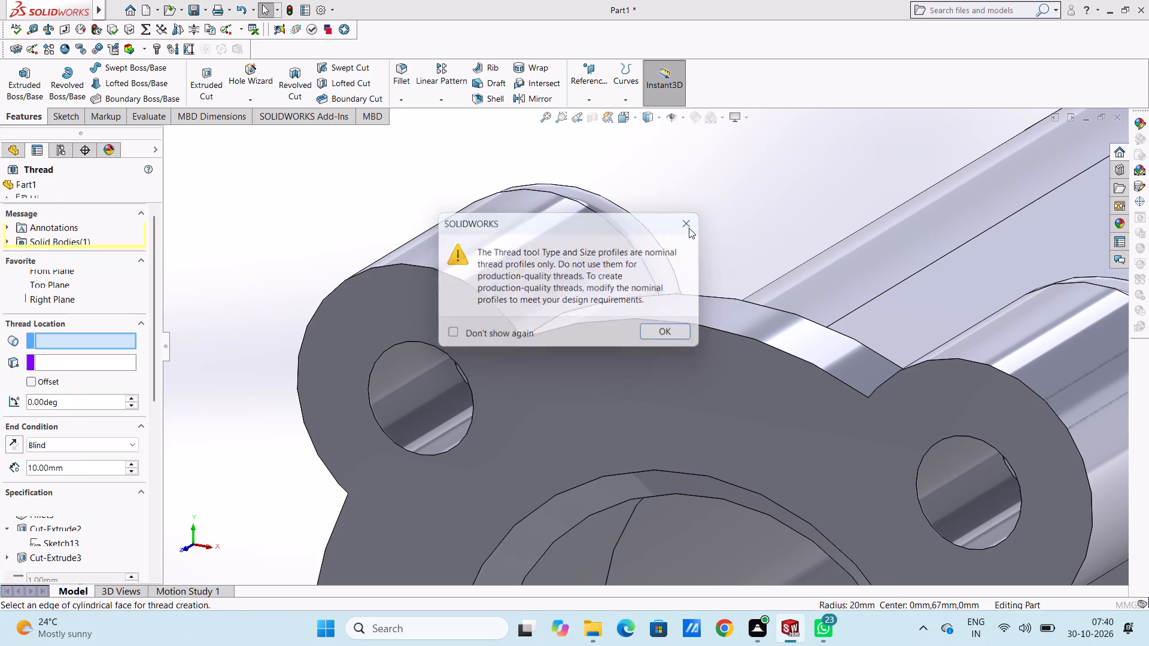
scroll(499, 458, "down", 2)
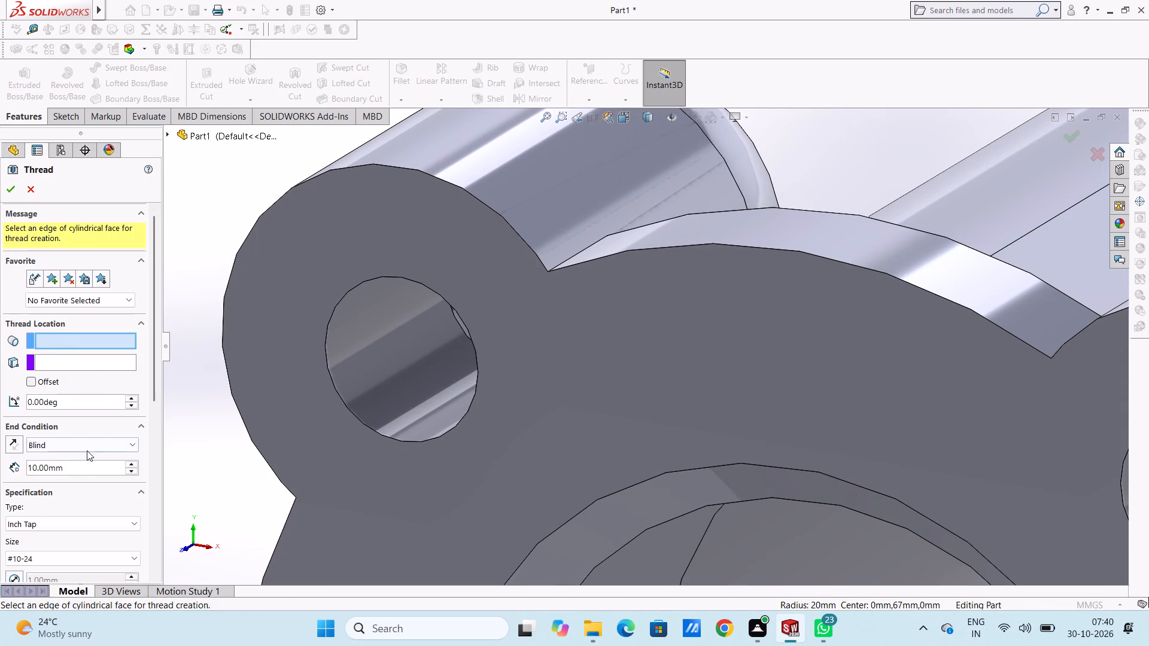
scroll(104, 476, "down", 1)
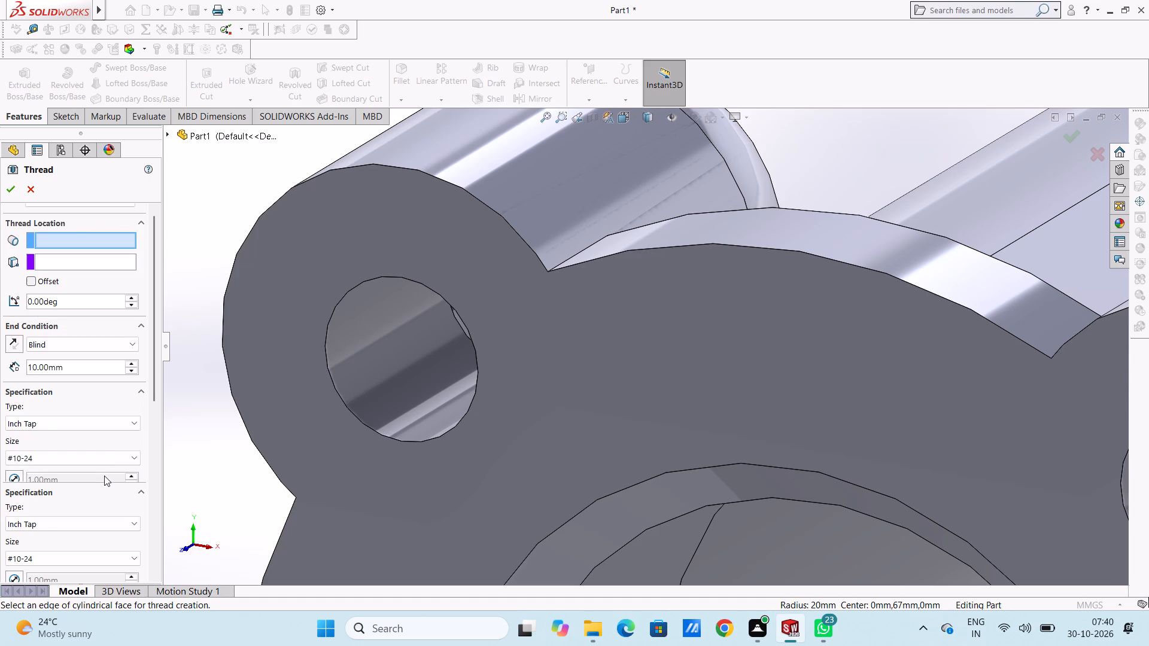
scroll(112, 446, "up", 1)
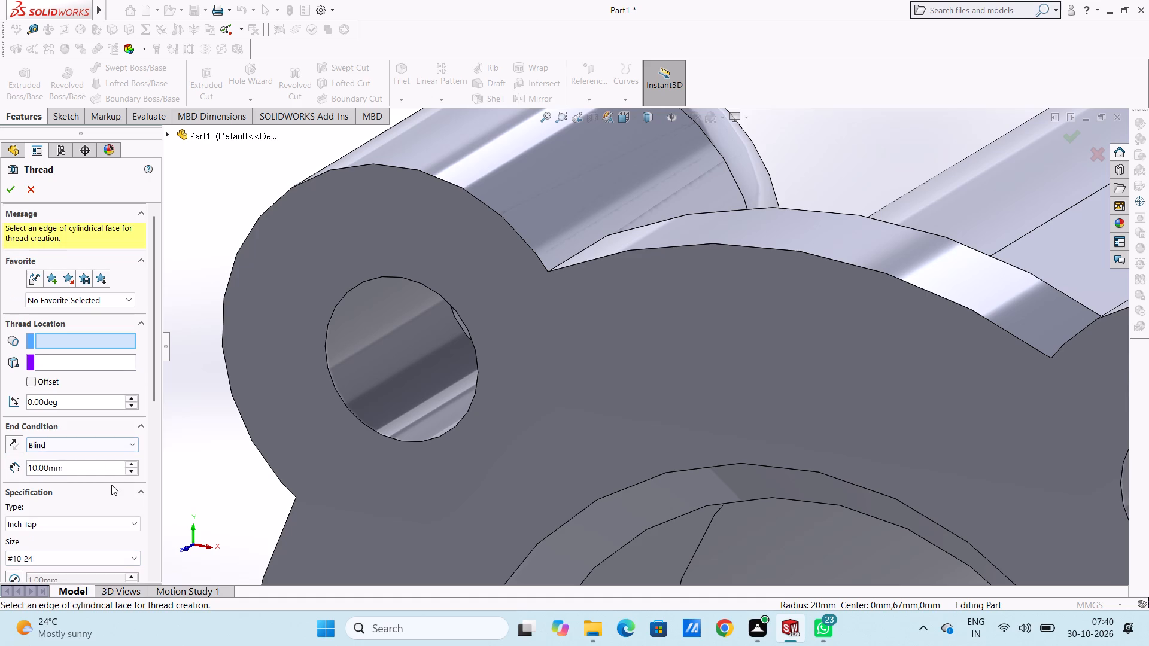
scroll(111, 486, "down", 2)
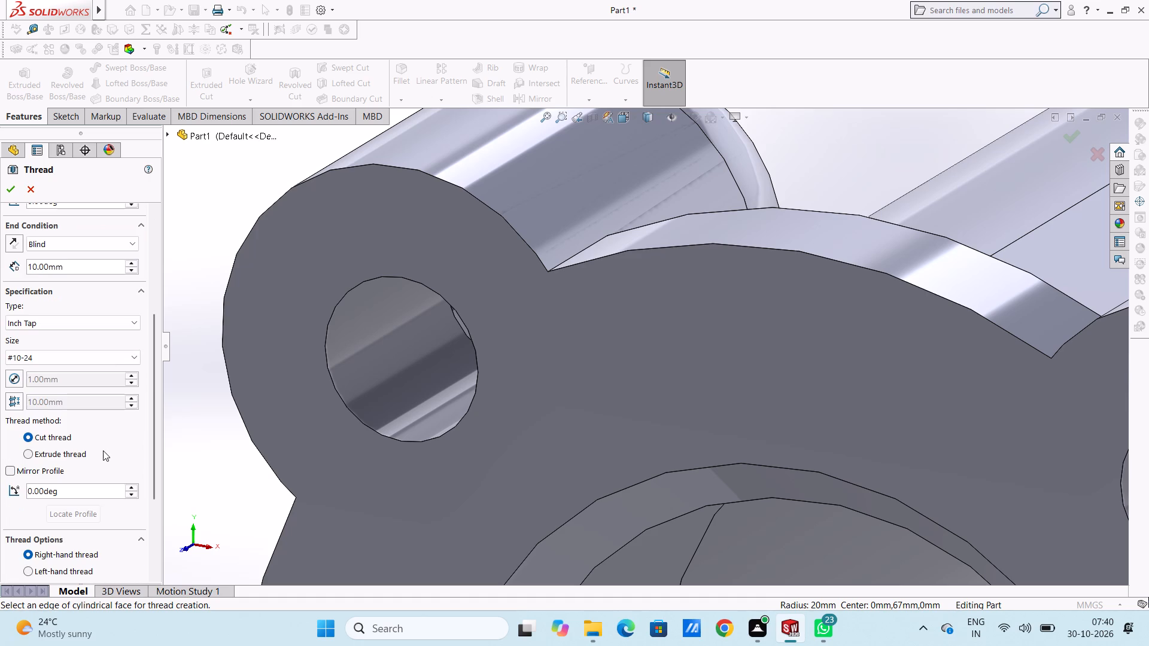
left_click(62, 323)
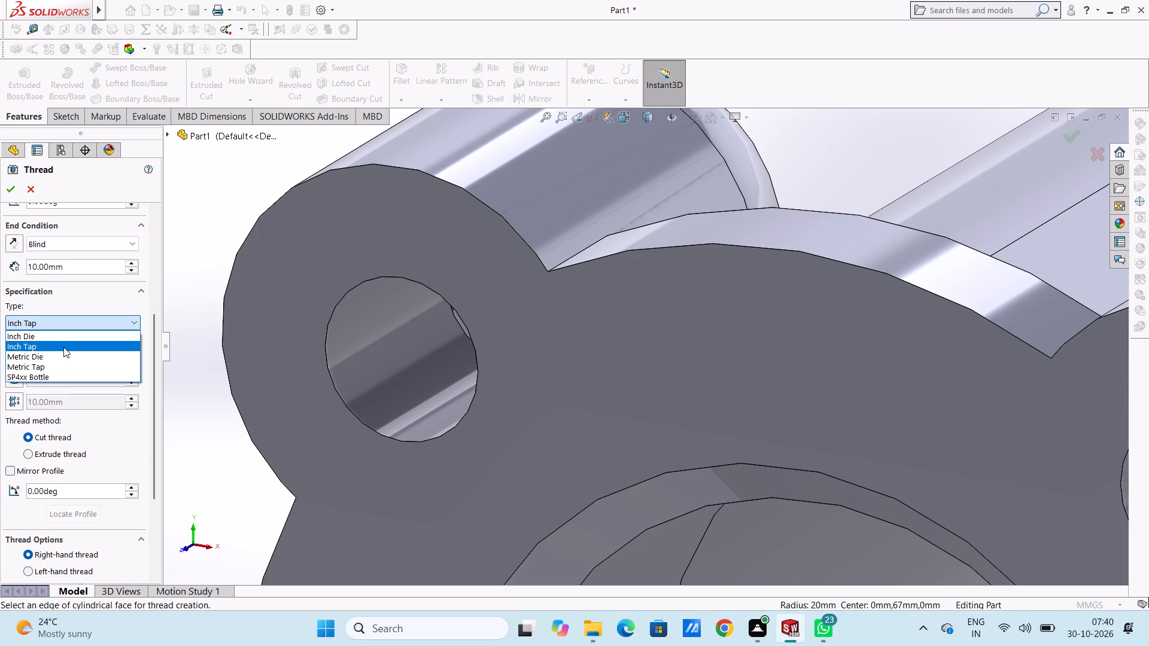
left_click(64, 349)
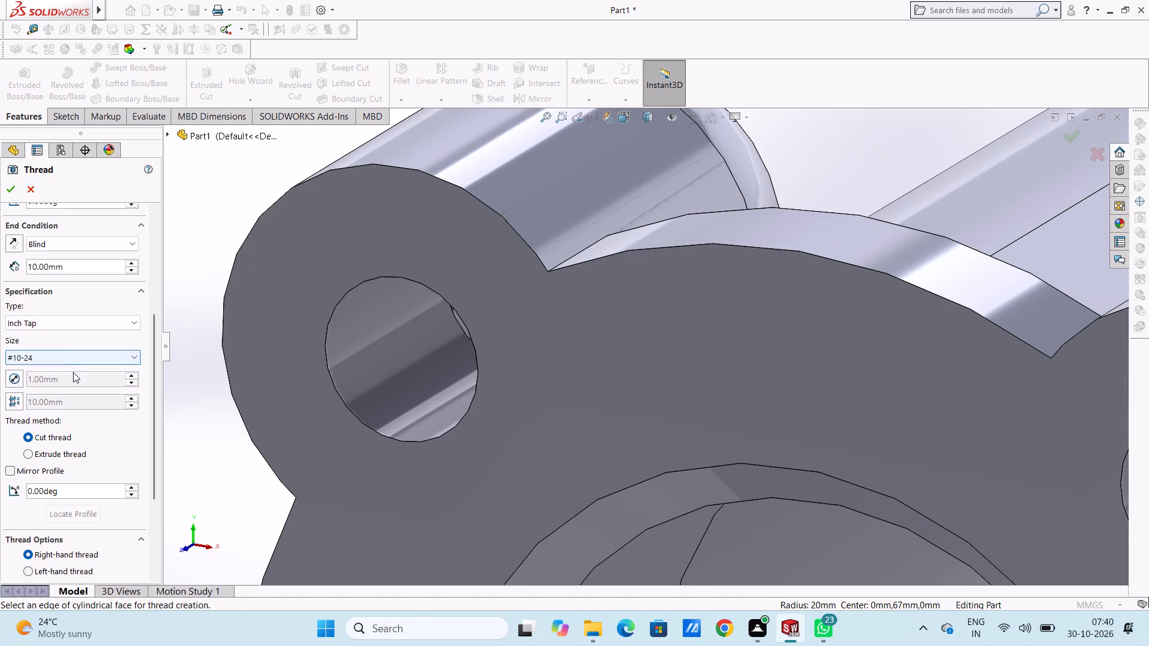
left_click(74, 362)
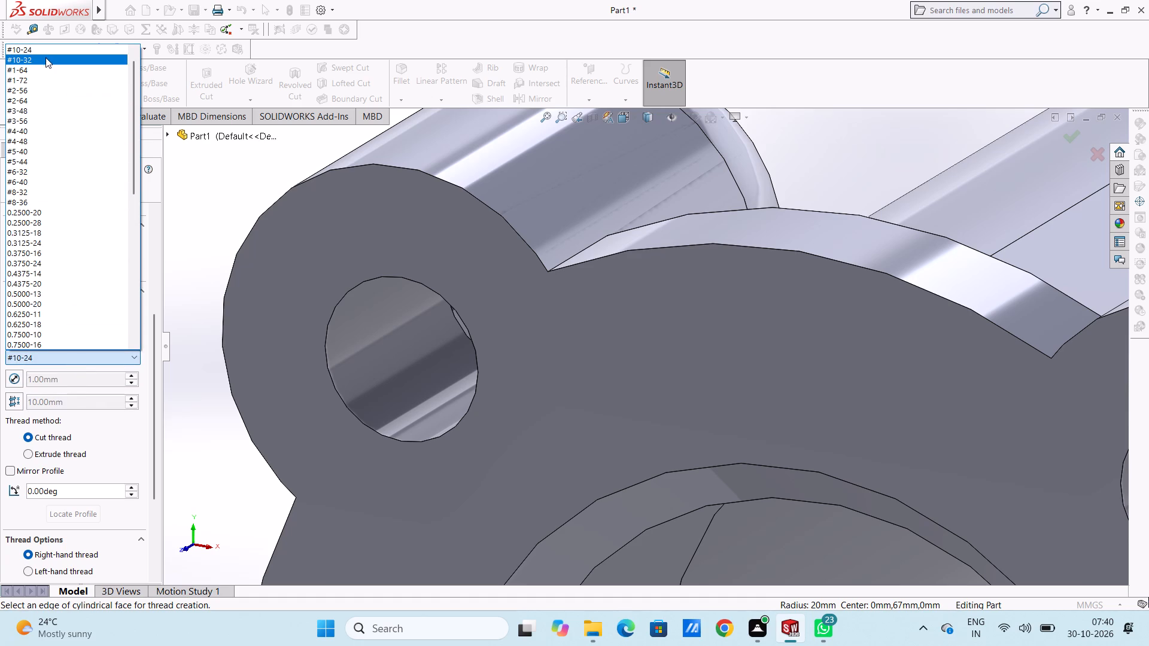
left_click(47, 59)
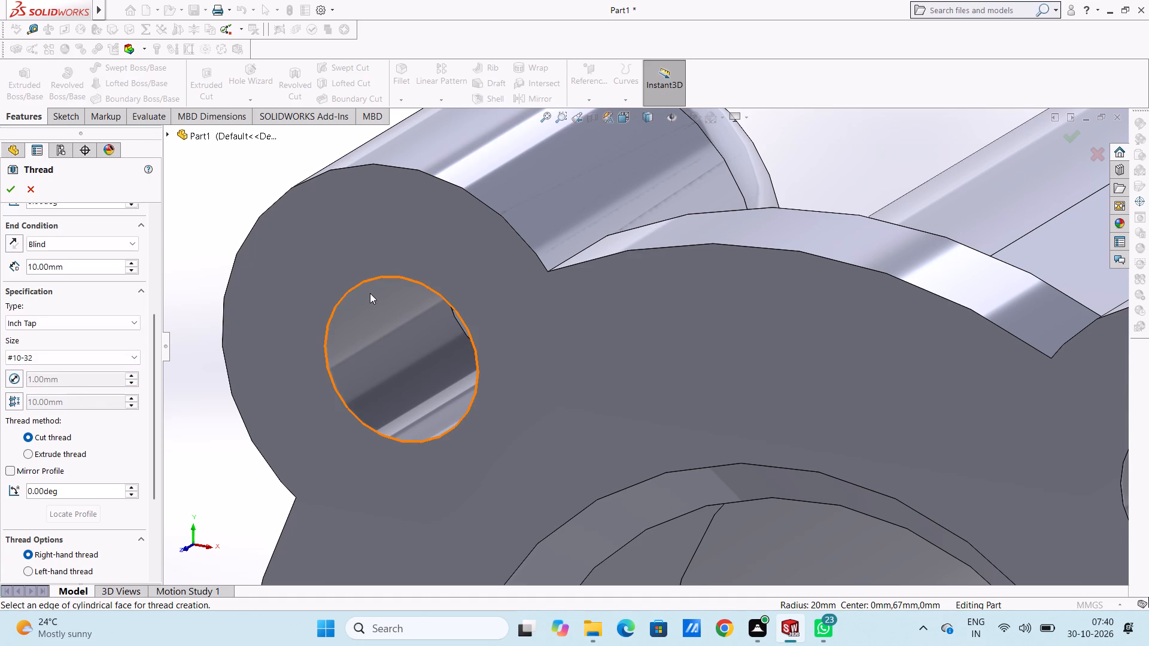
left_click(361, 284)
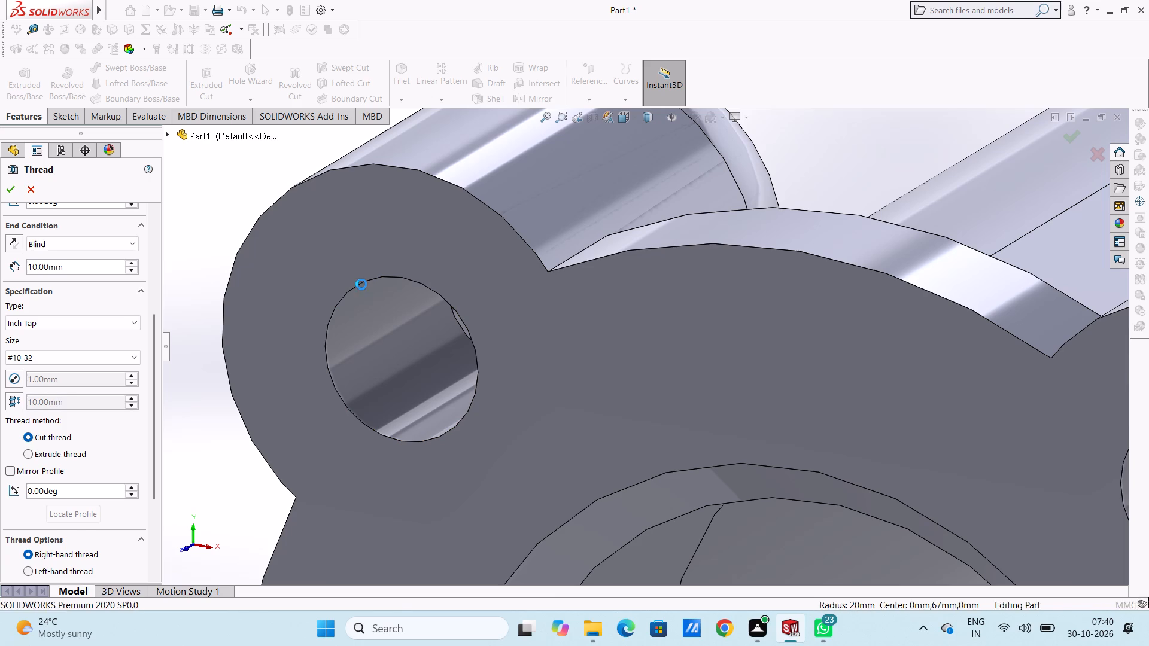
scroll(376, 329, "up", 4)
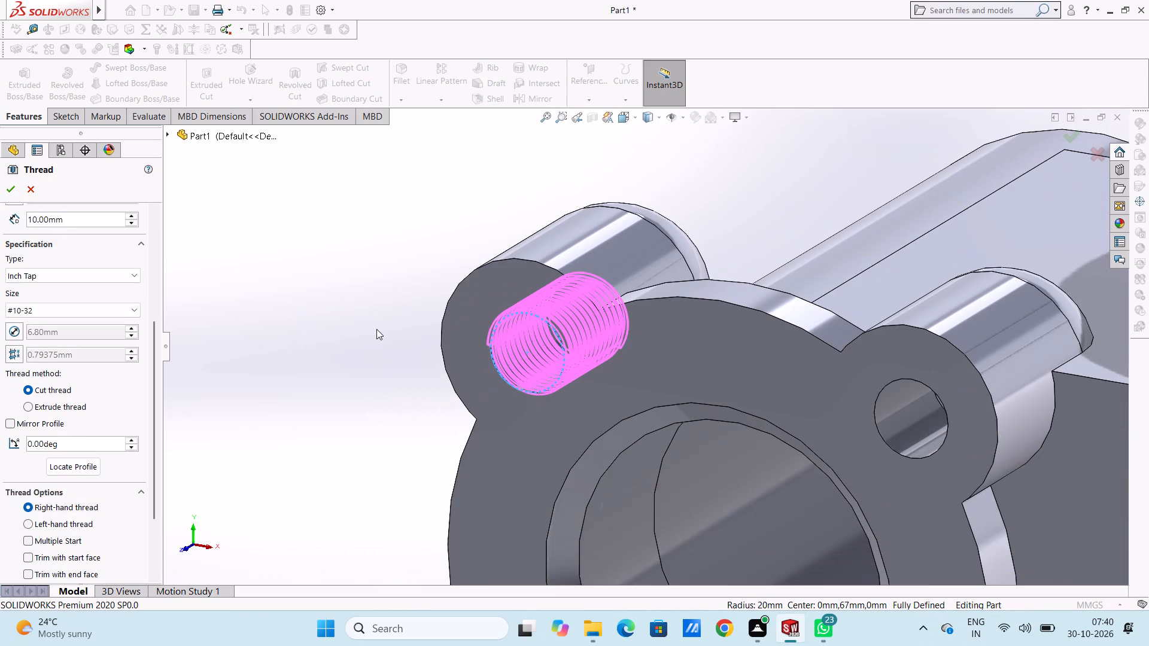
left_click(17, 189)
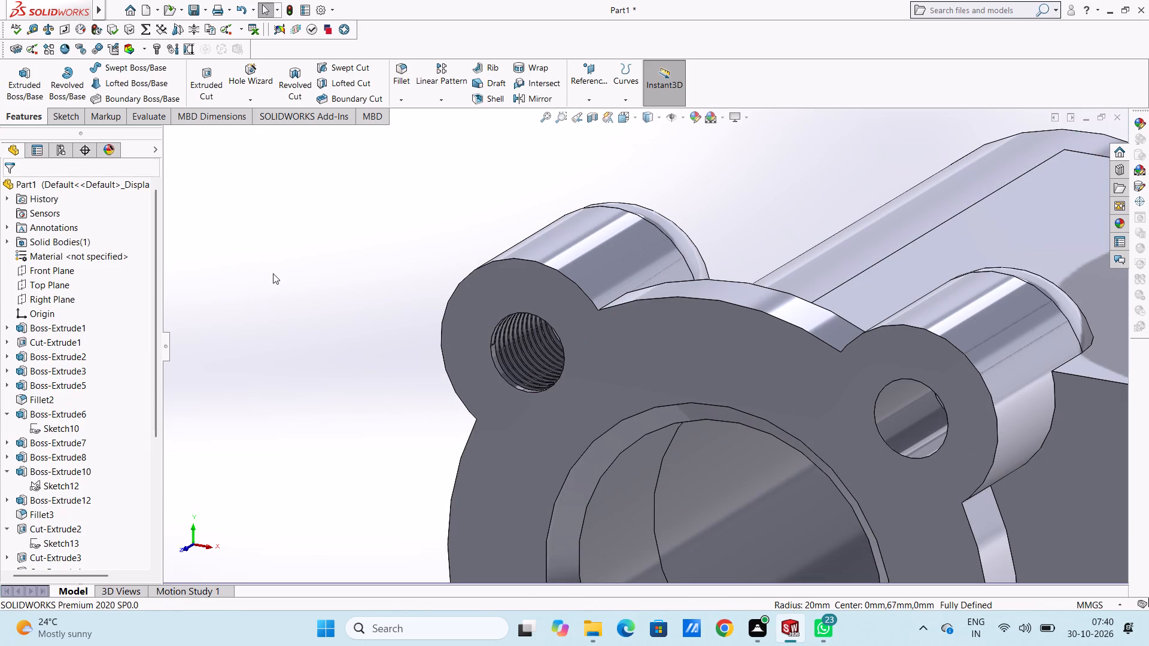
Cut a 10 mm blind Inch Tap #10-32 thread in the flange's upper lug hole nearest the main cylinder.
left_click(263, 102)
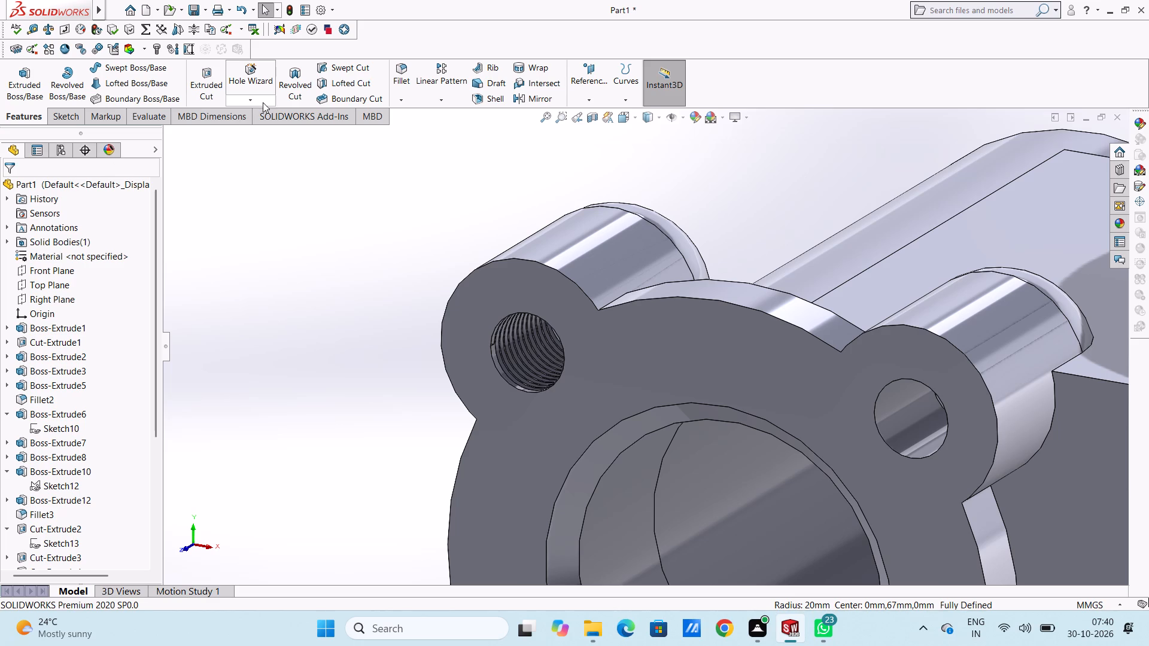
left_click(272, 144)
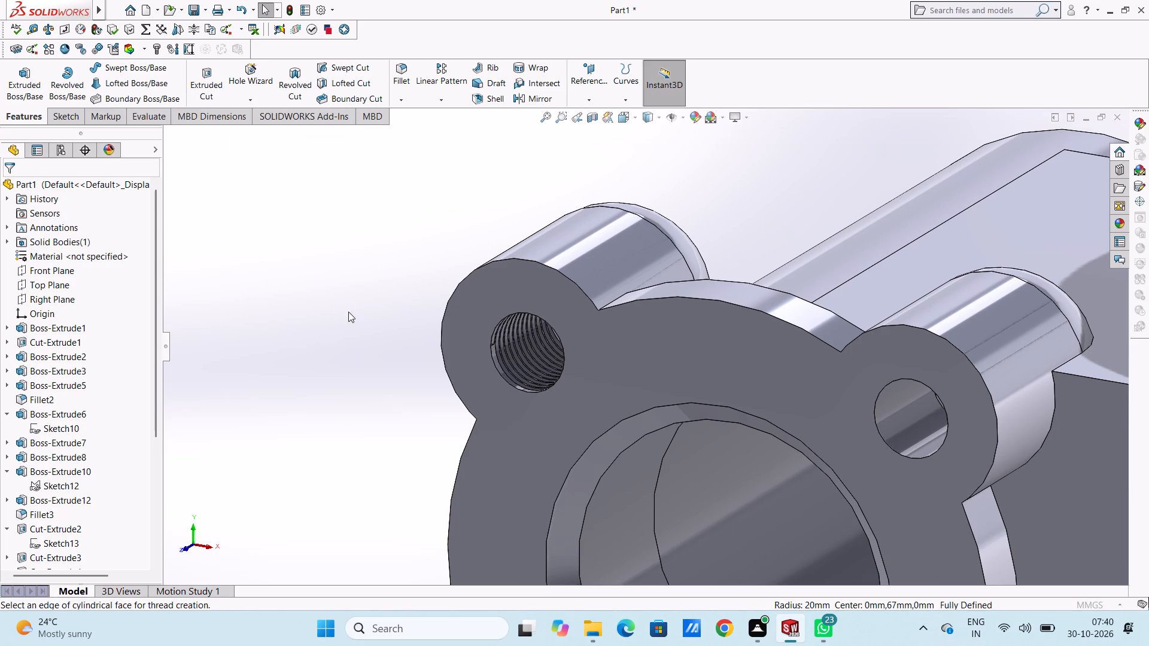
scroll(348, 312, "up", 4)
left_click(676, 230)
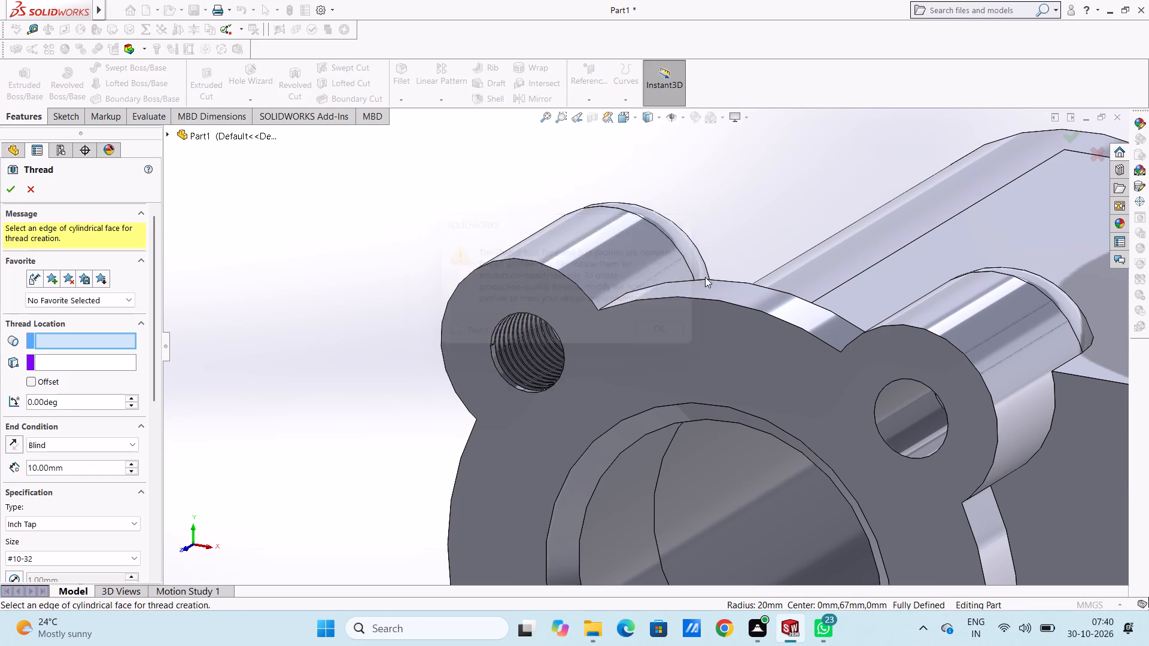
scroll(727, 303, "up", 5)
scroll(732, 486, "down", 3)
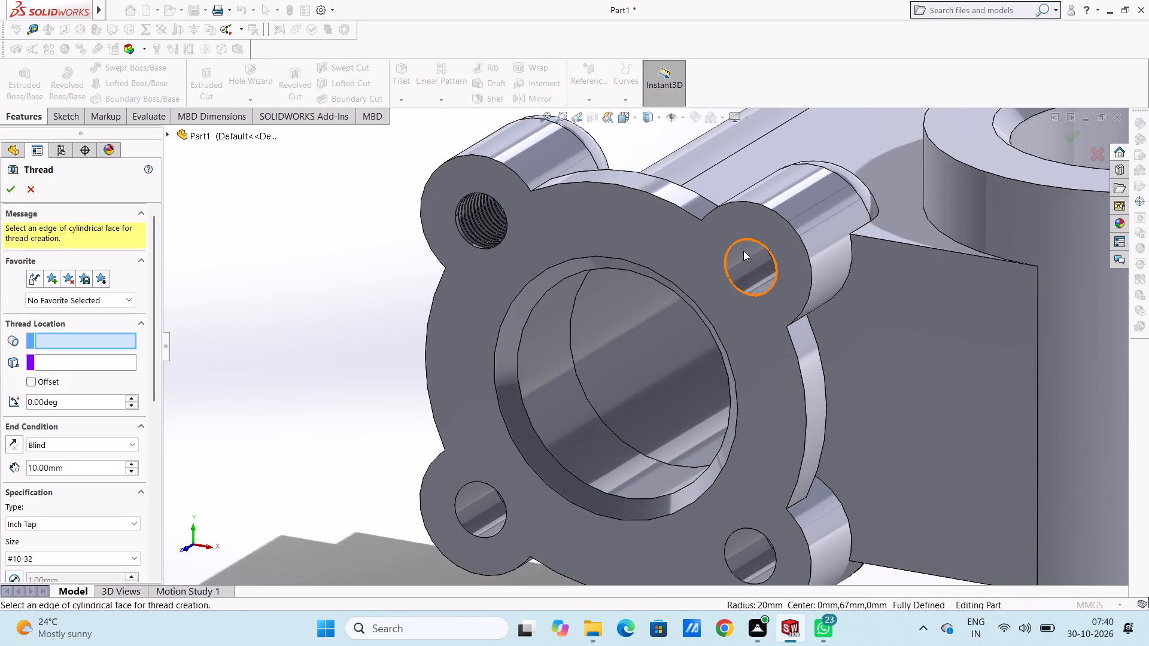
left_click(733, 244)
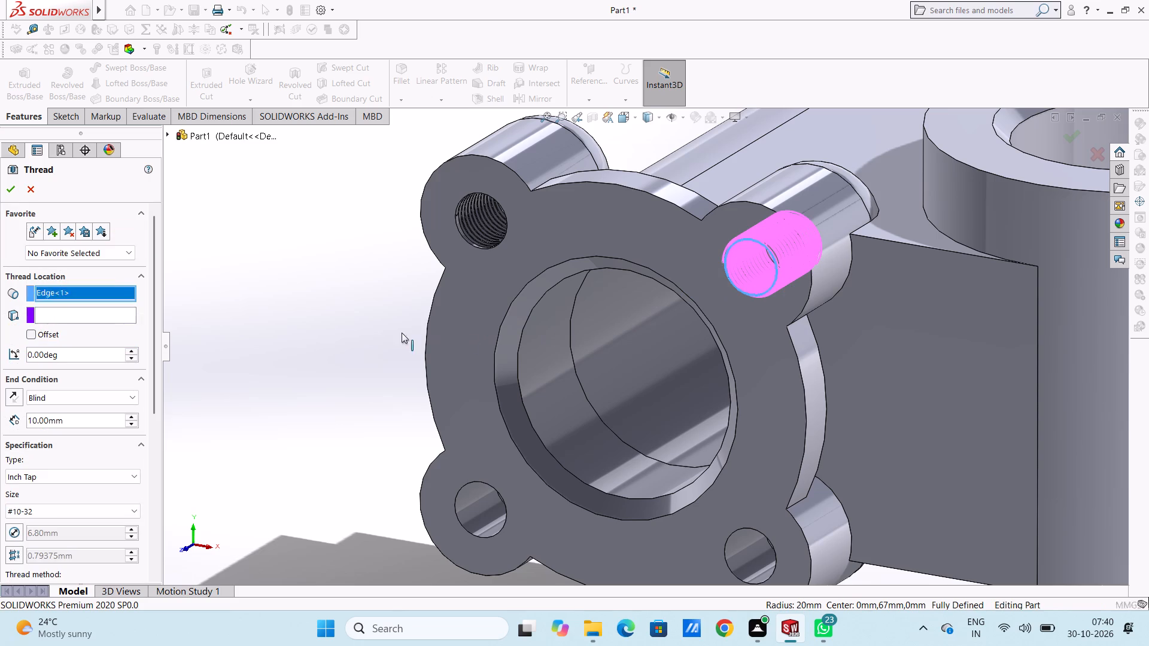
left_click(7, 187)
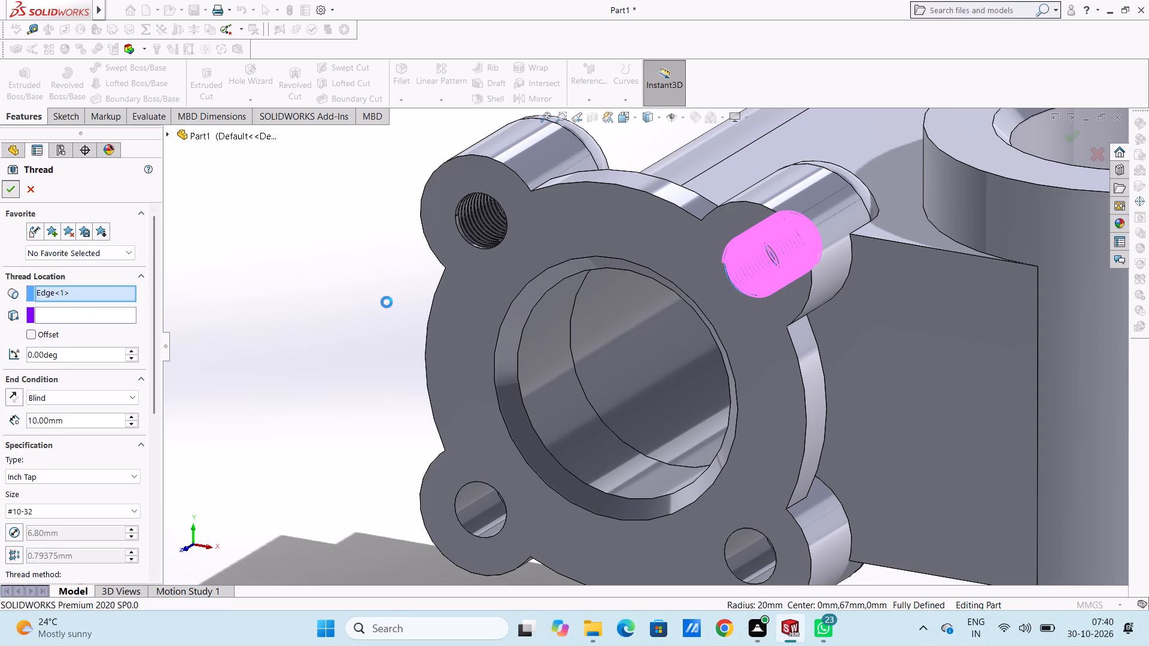
Cut a 10 mm blind Inch Tap #10-32 thread in the flange's lower lug hole farthest from the main cylinder.
scroll(390, 288, "up", 5)
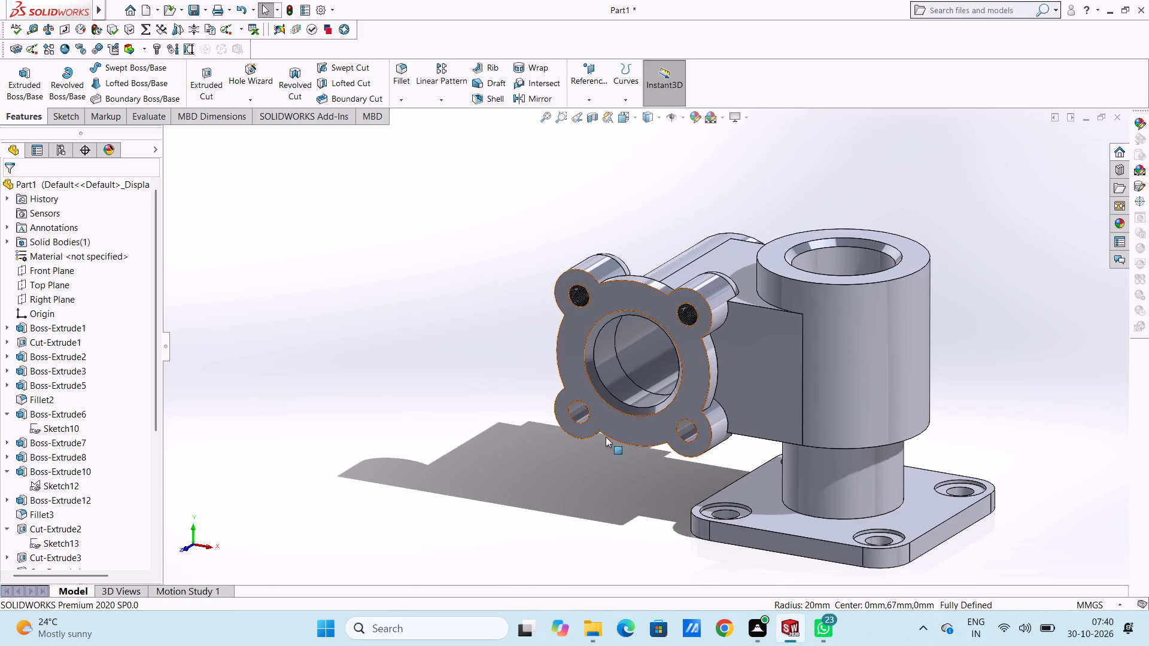
scroll(632, 444, "down", 3)
scroll(574, 353, "down", 3)
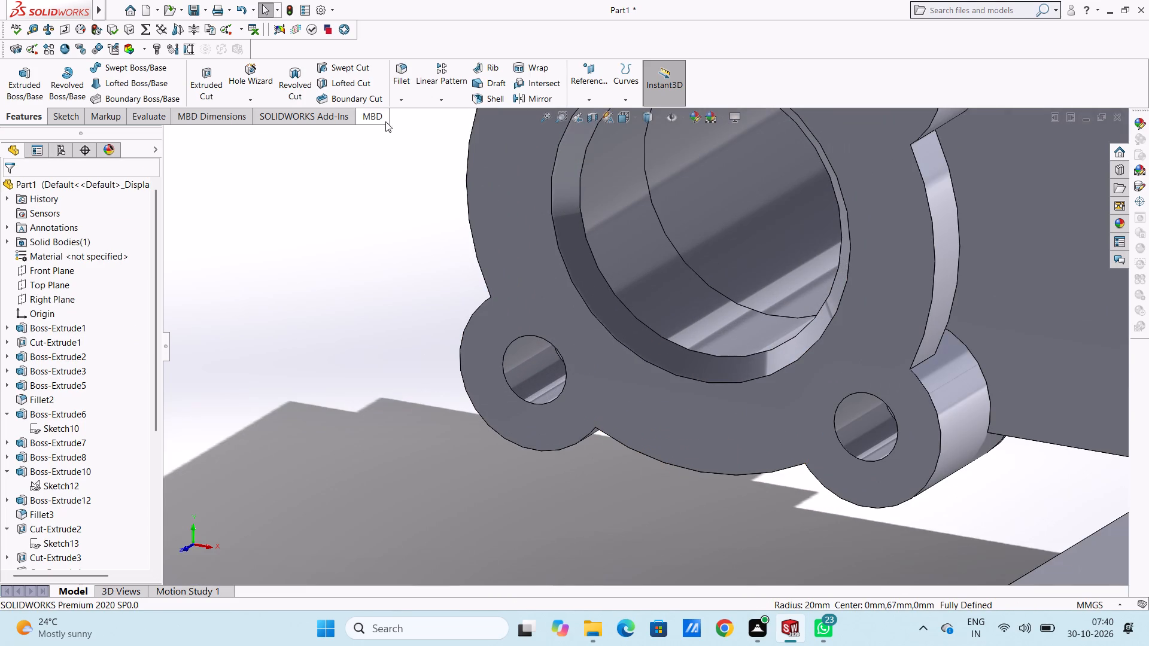
left_click(254, 104)
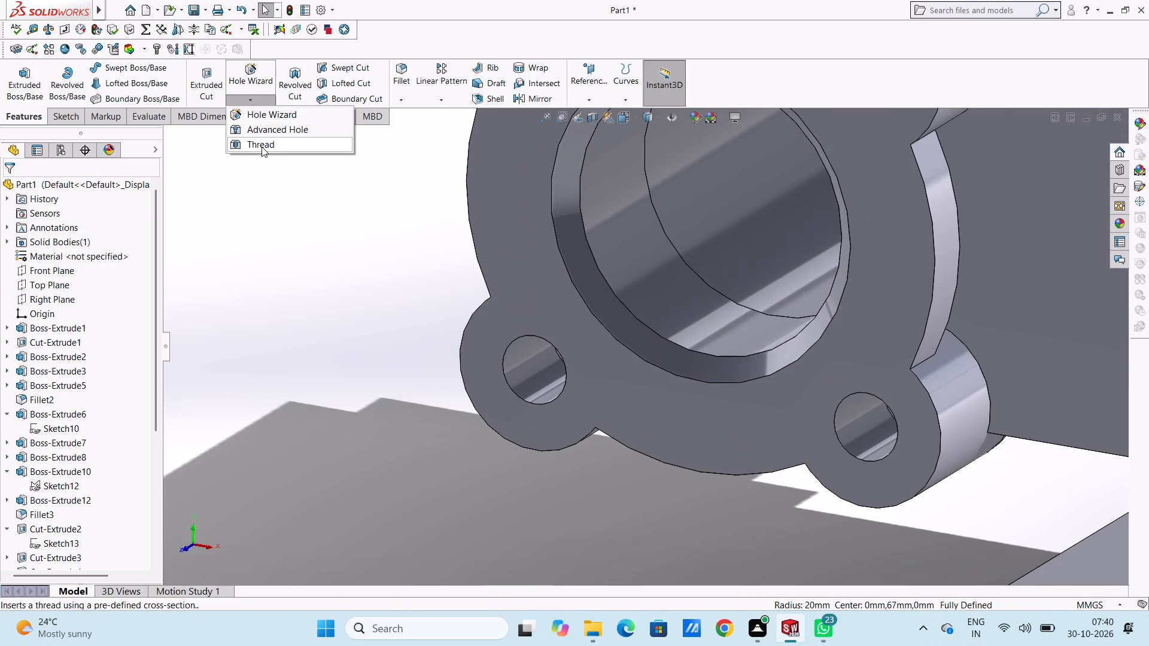
left_click(262, 147)
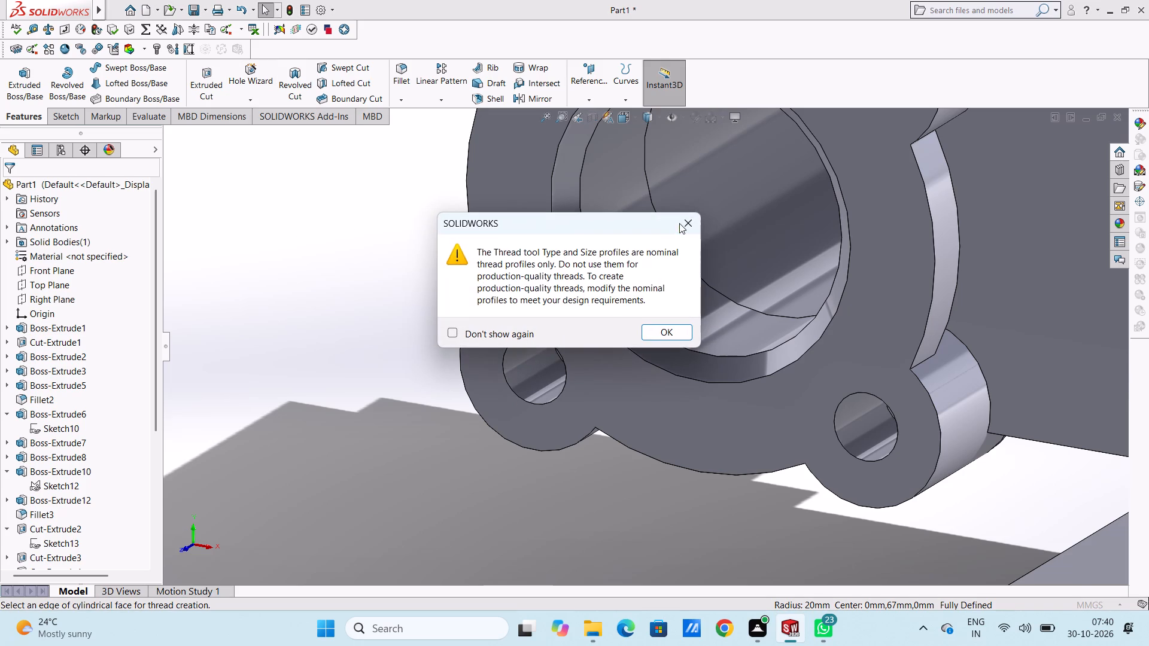
left_click(689, 226)
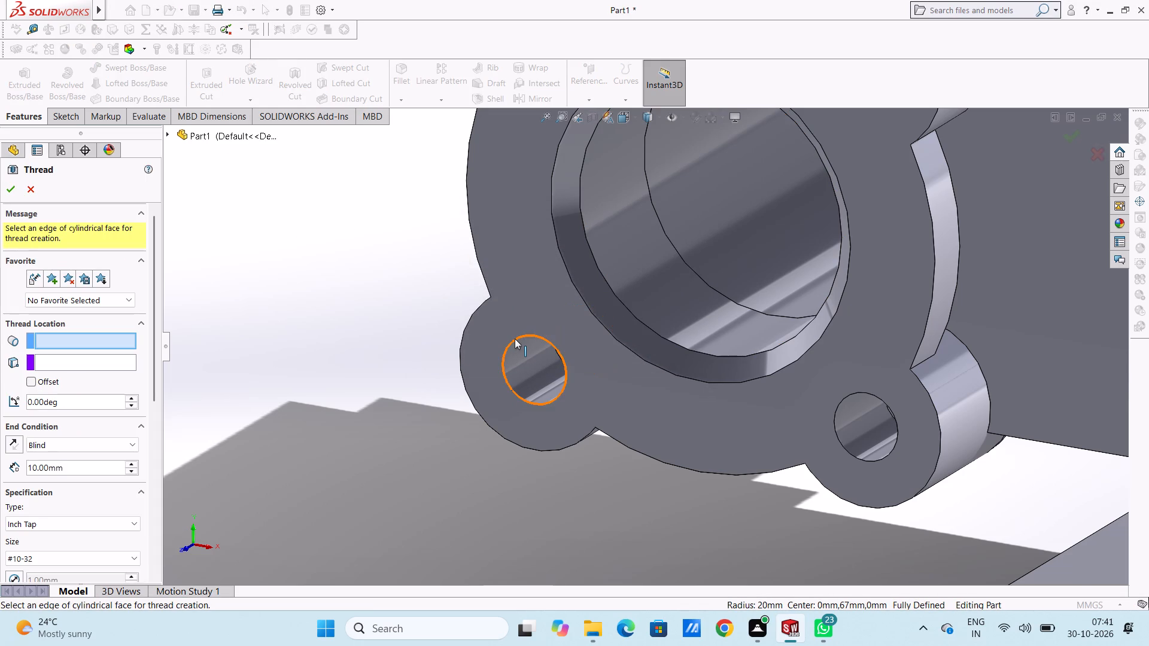
left_click(515, 339)
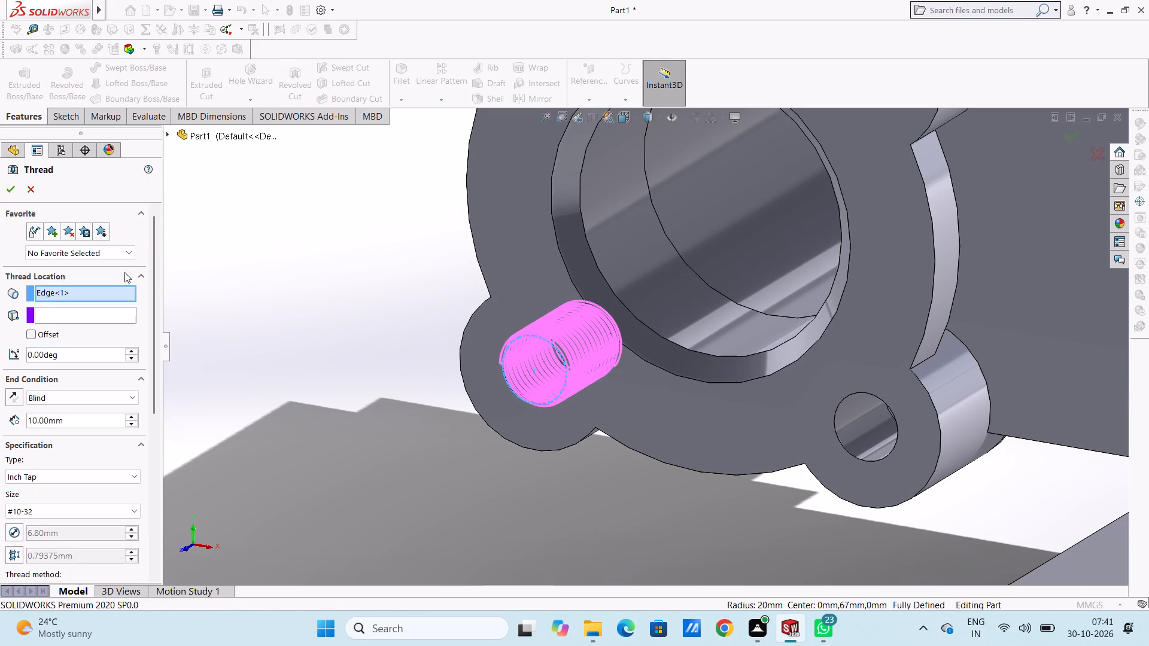
left_click(11, 190)
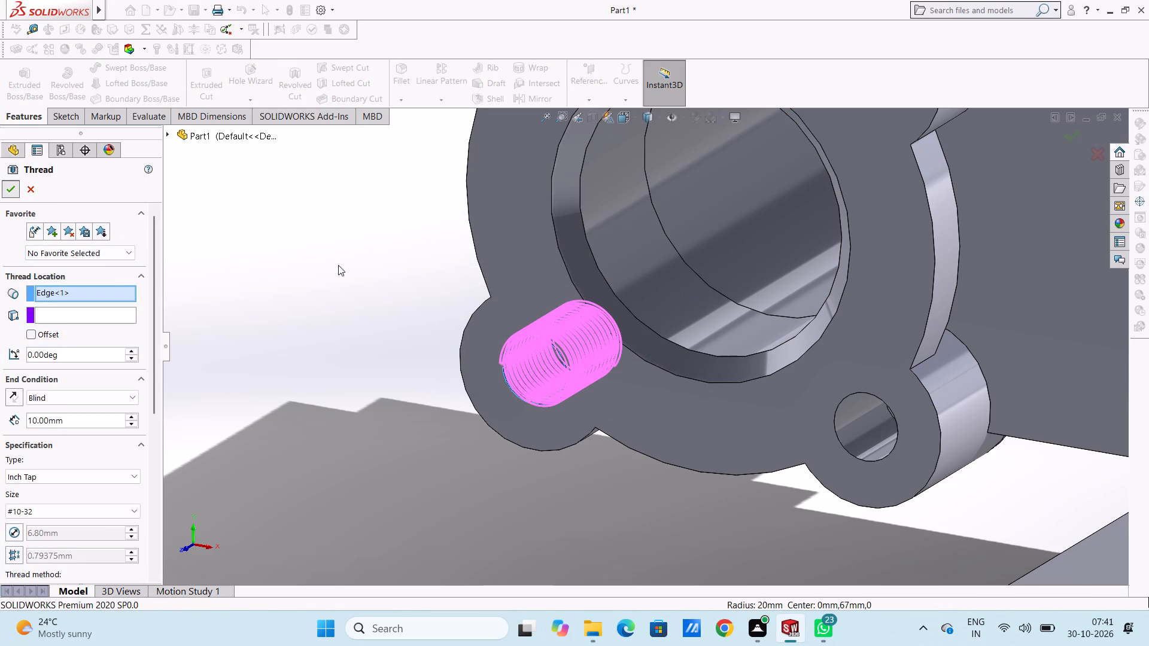
left_click(355, 292)
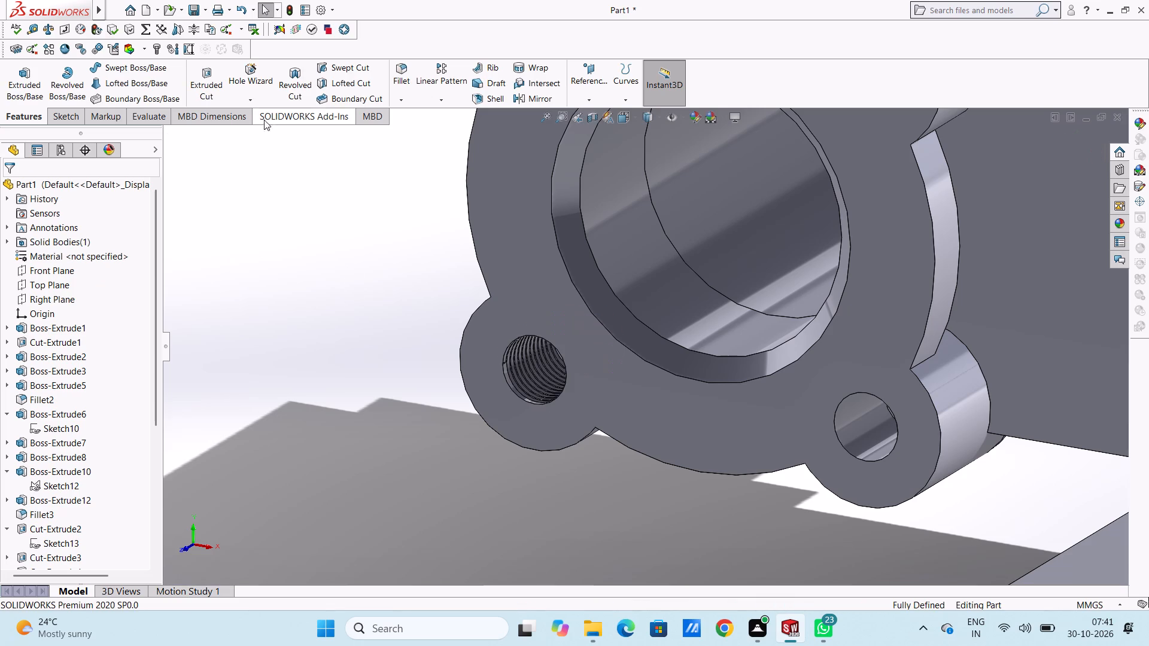
Cut a 10 mm blind Inch Tap #10-32 thread in the flange's lower lug hole nearest the main cylinder.
left_click(251, 99)
left_click(272, 140)
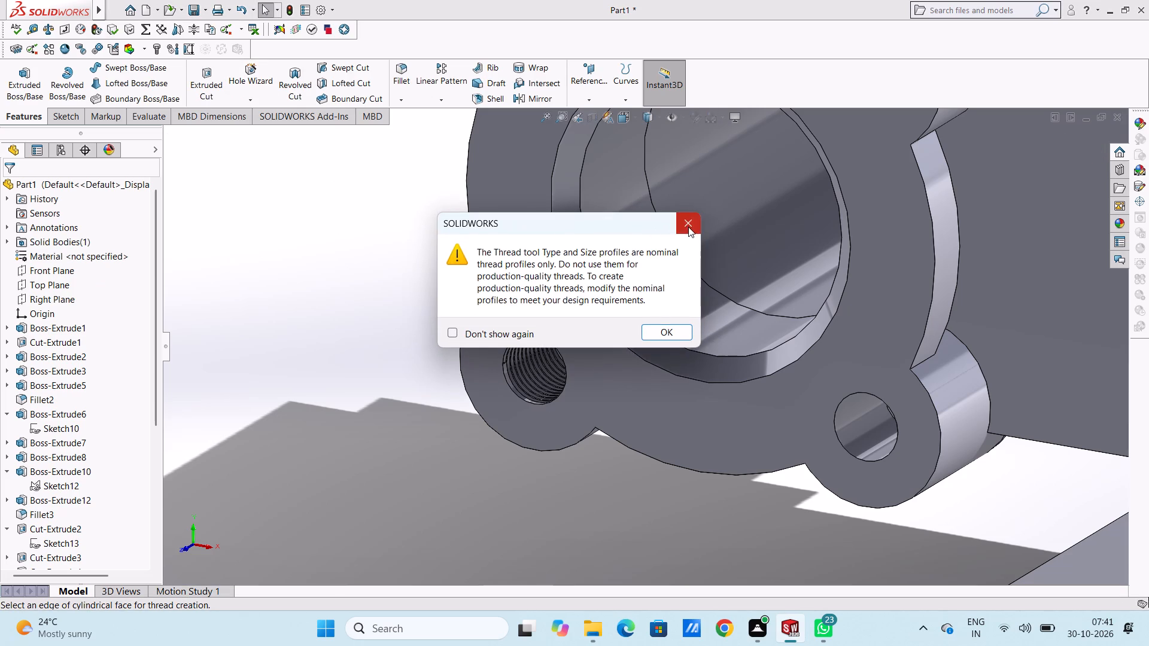
left_click(688, 227)
scroll(846, 357, "up", 2)
scroll(815, 401, "down", 3)
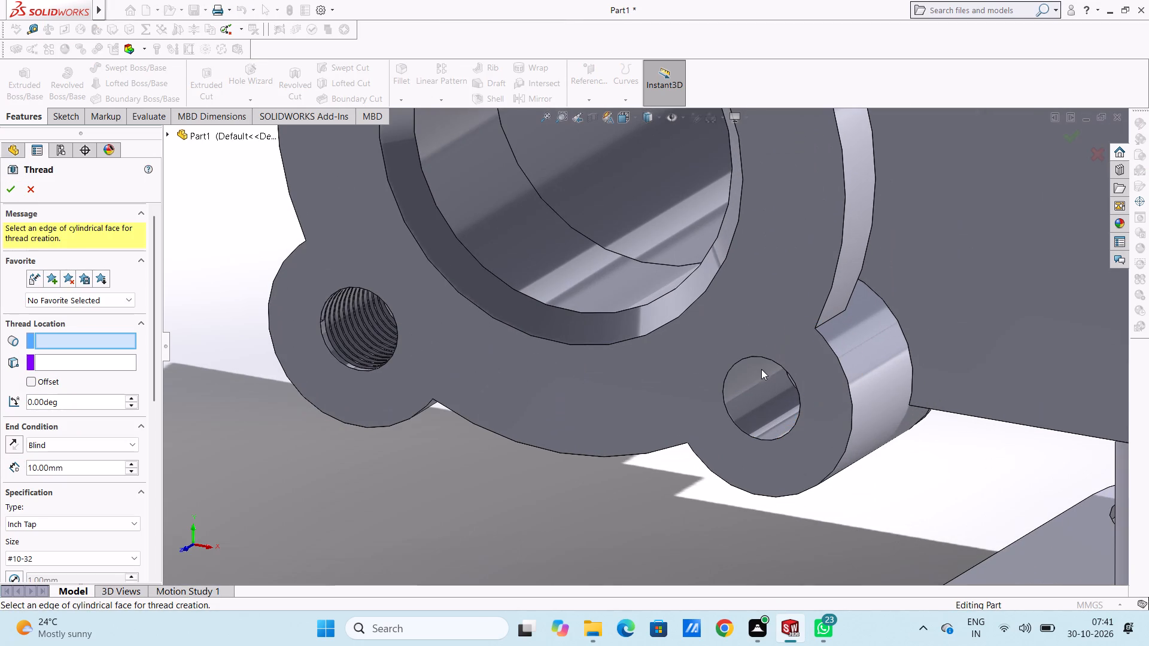
left_click(743, 359)
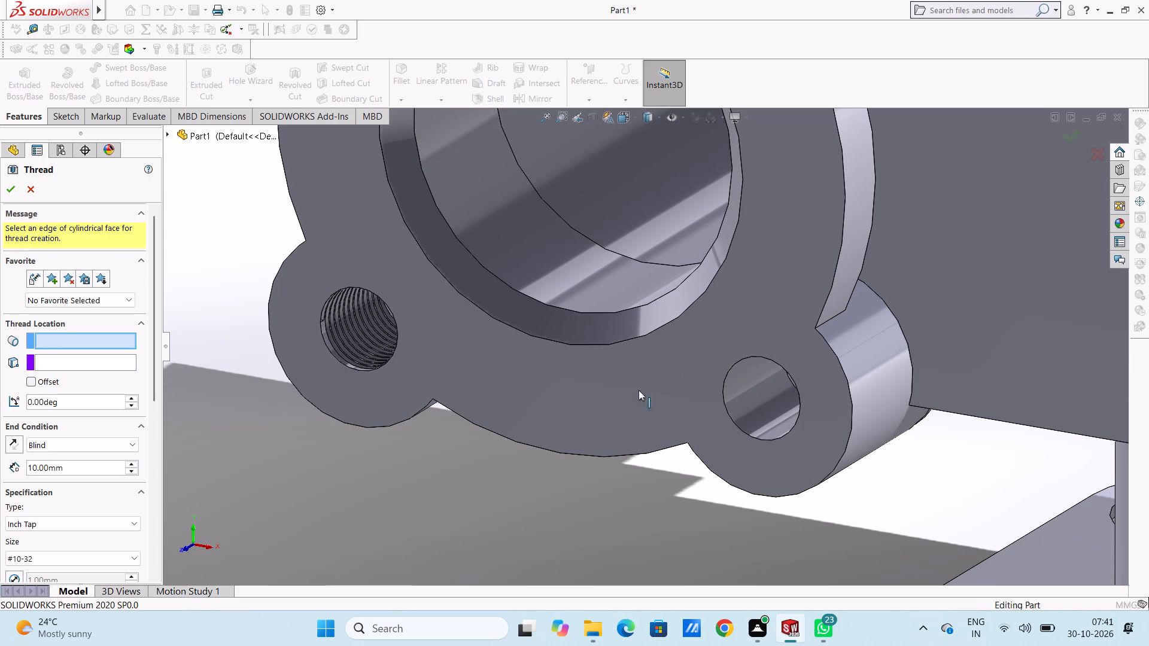
left_click(7, 190)
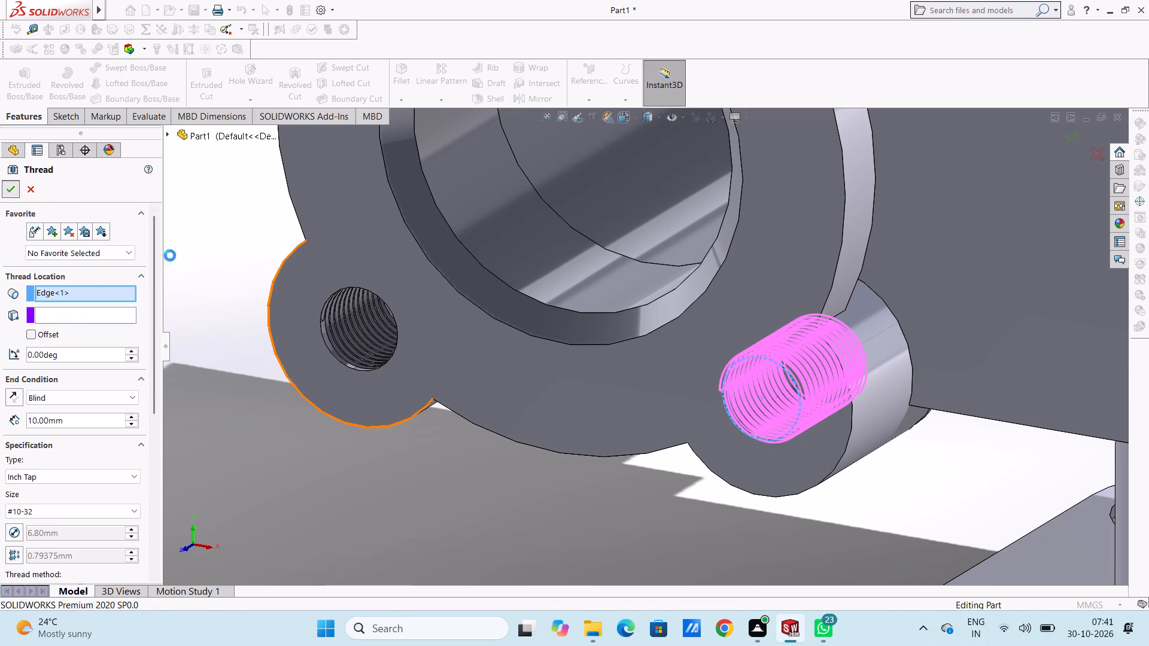
scroll(331, 299, "up", 5)
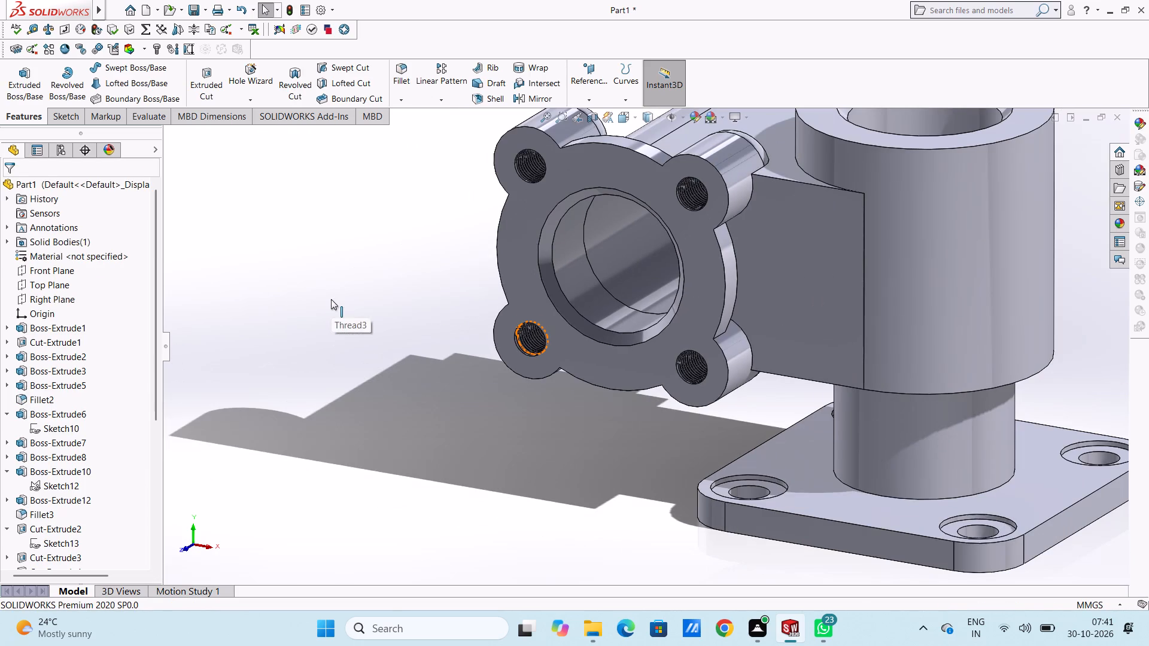
left_click(349, 304)
Cut a 10 mm blind Inch Tap #10-32 thread in the main cylinder's top bore, starting at the inner edge of its bevelled mouth.
scroll(387, 306, "up", 4)
scroll(670, 251, "down", 3)
scroll(709, 258, "up", 1)
middle_click_drag(709, 258, 698, 268)
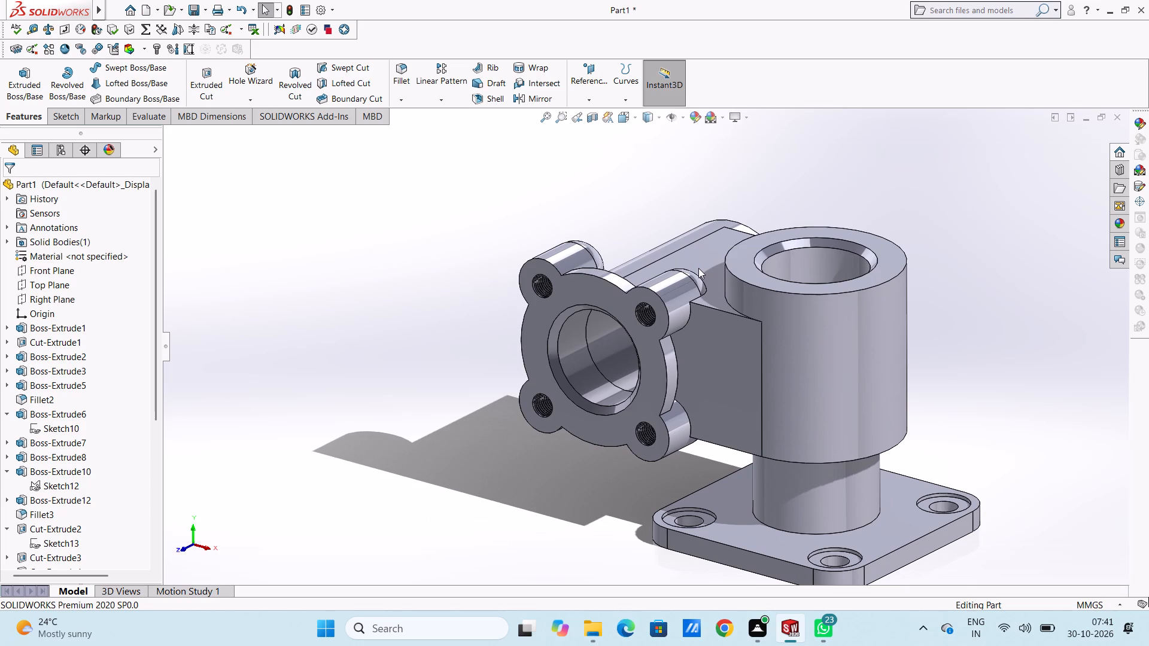
middle_click_drag(853, 209, 858, 209)
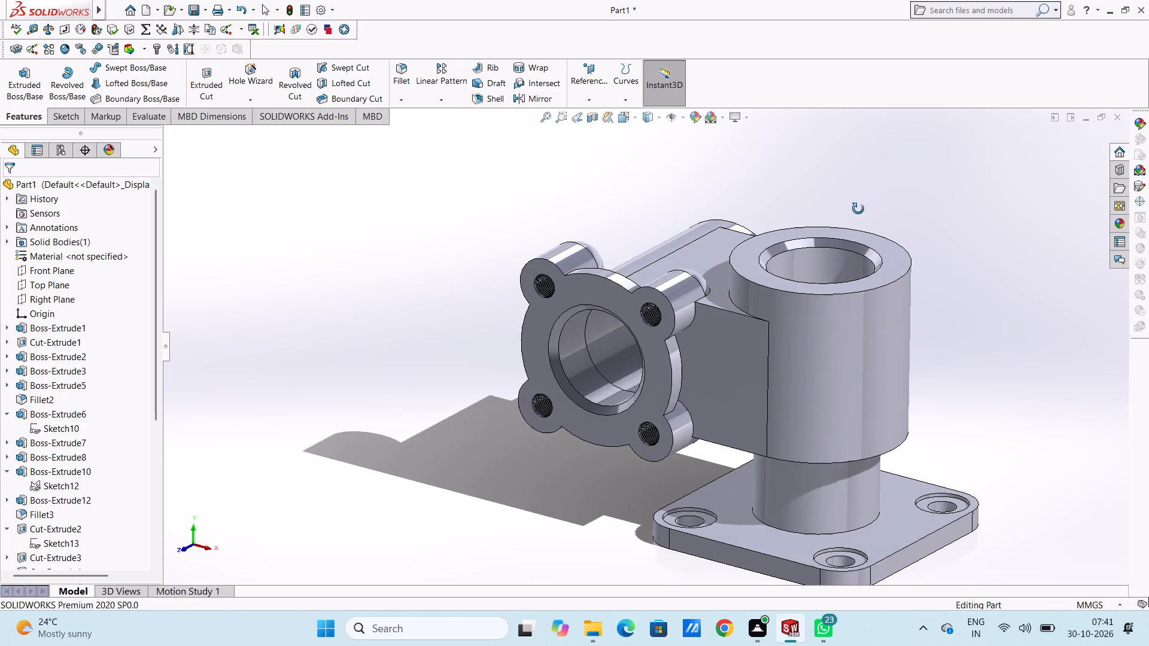
middle_click_drag(858, 209, 852, 220)
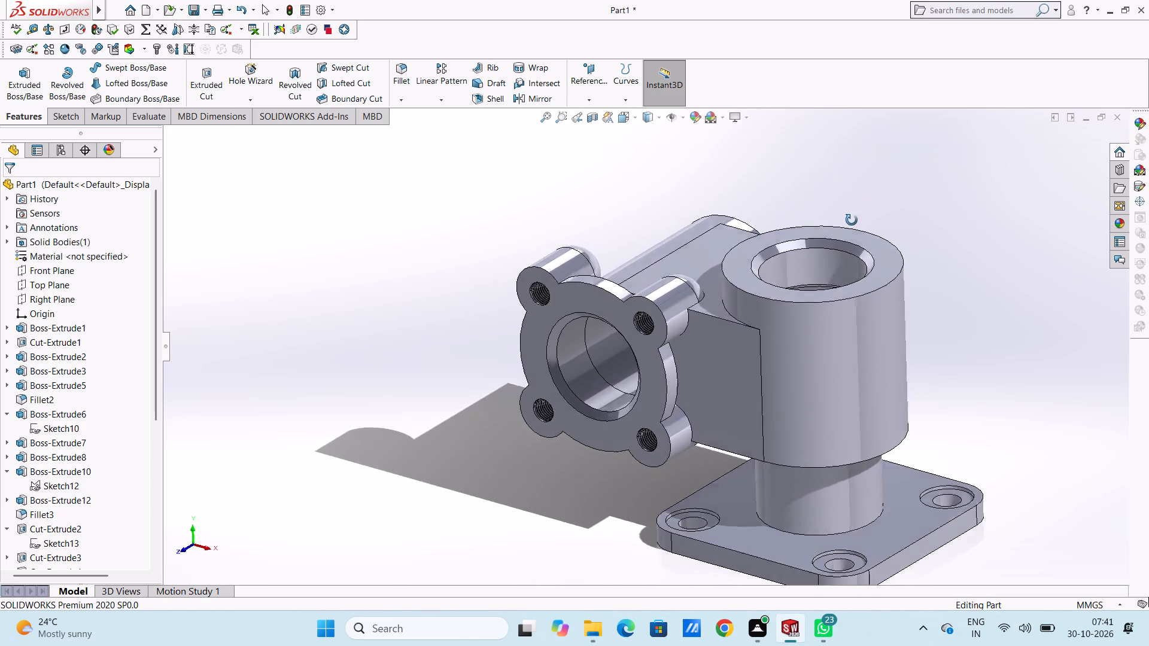
middle_click_drag(852, 220, 851, 221)
scroll(808, 267, "down", 7)
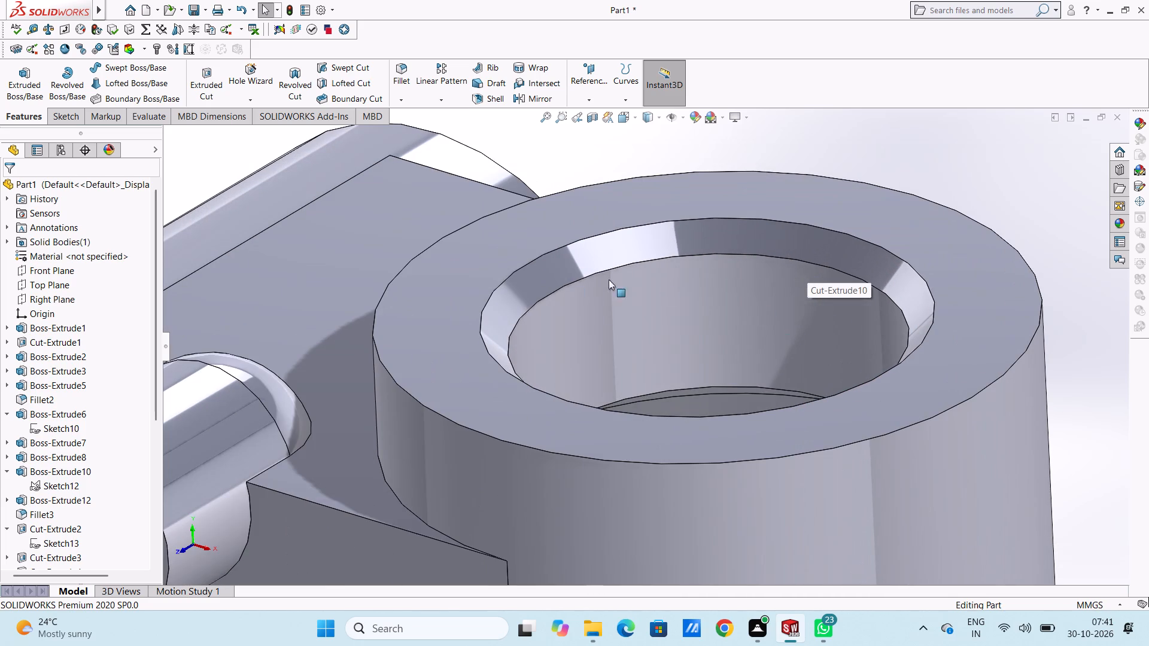
left_click(255, 102)
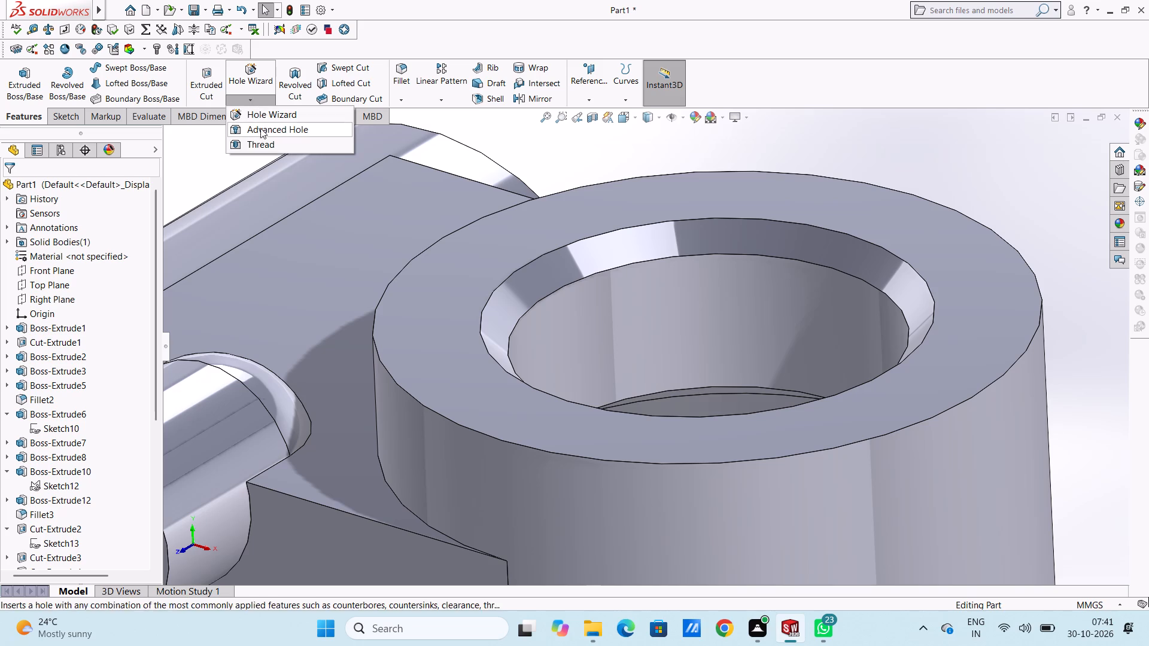
left_click(263, 143)
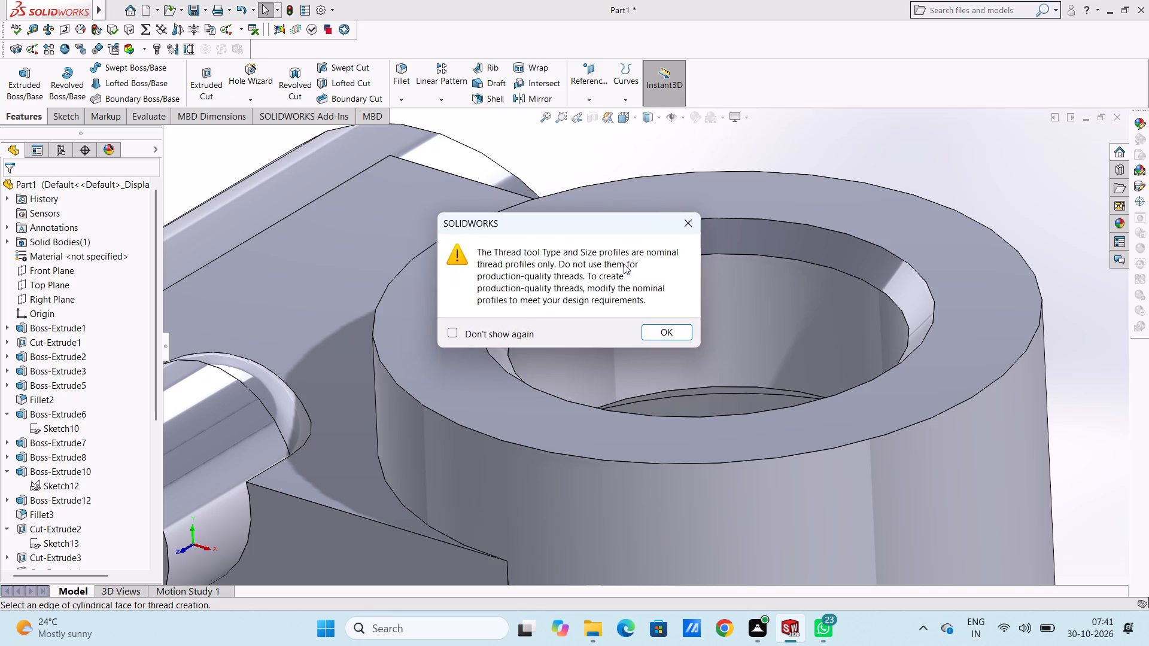
left_click(694, 228)
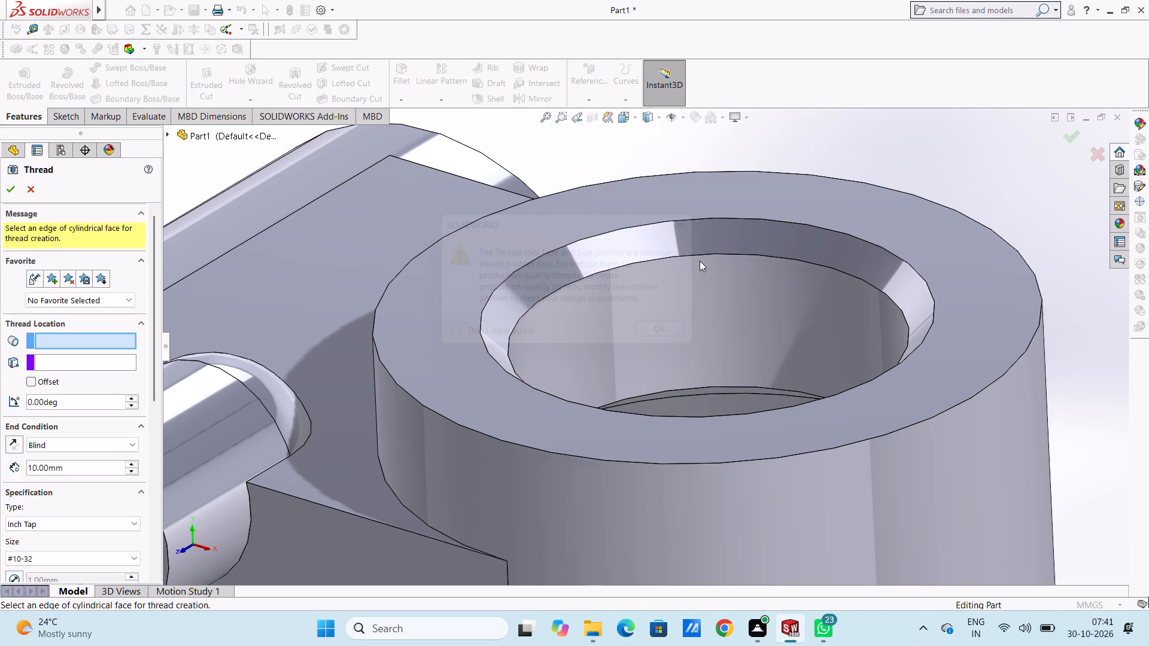
left_click(700, 255)
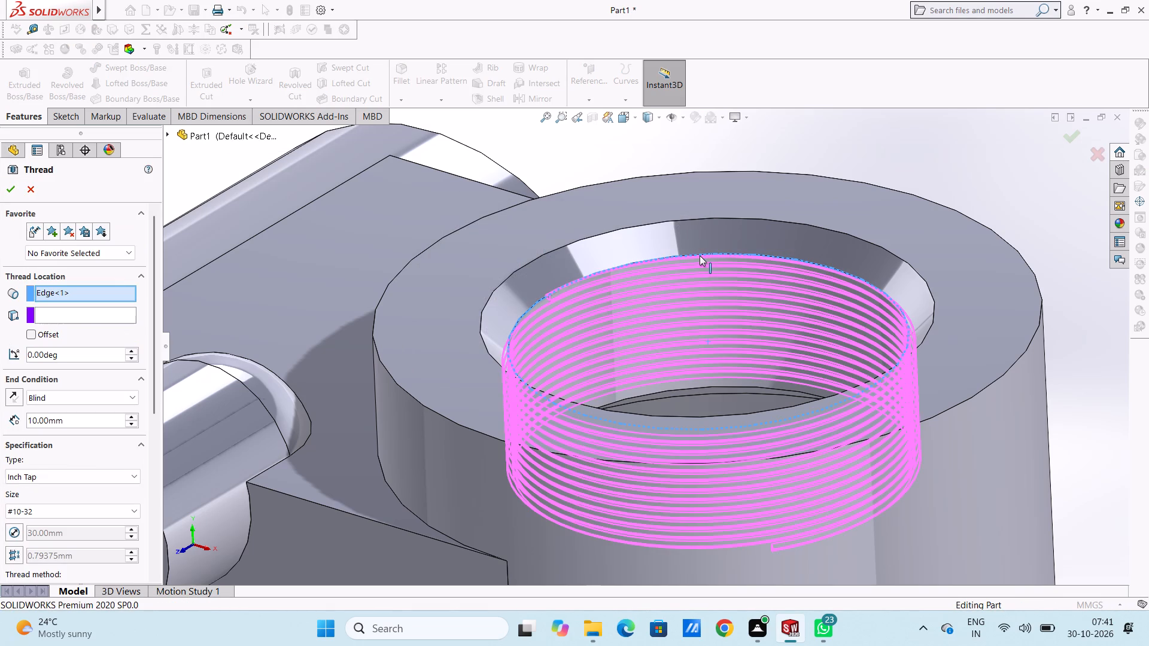
scroll(700, 264, "up", 6)
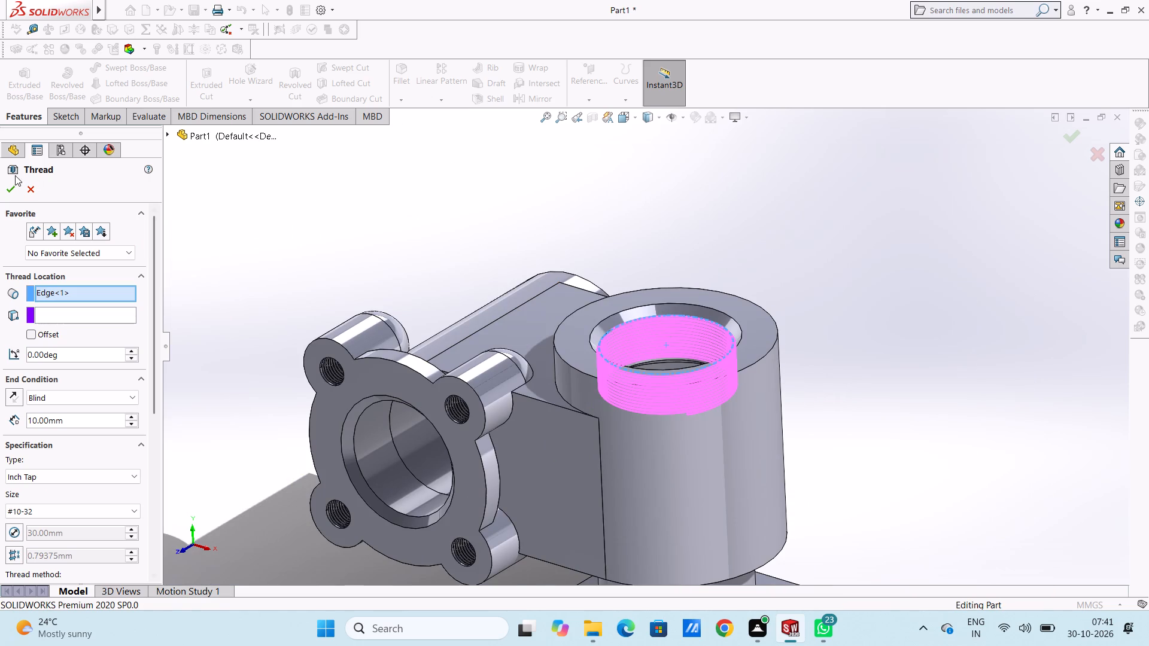
left_click(16, 188)
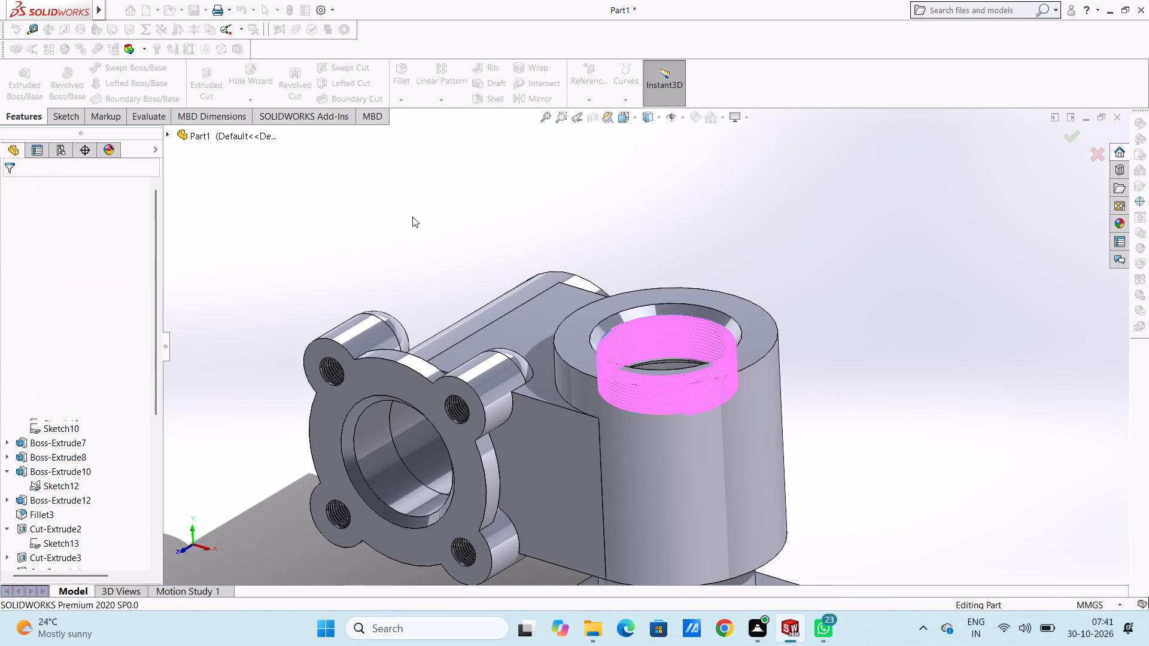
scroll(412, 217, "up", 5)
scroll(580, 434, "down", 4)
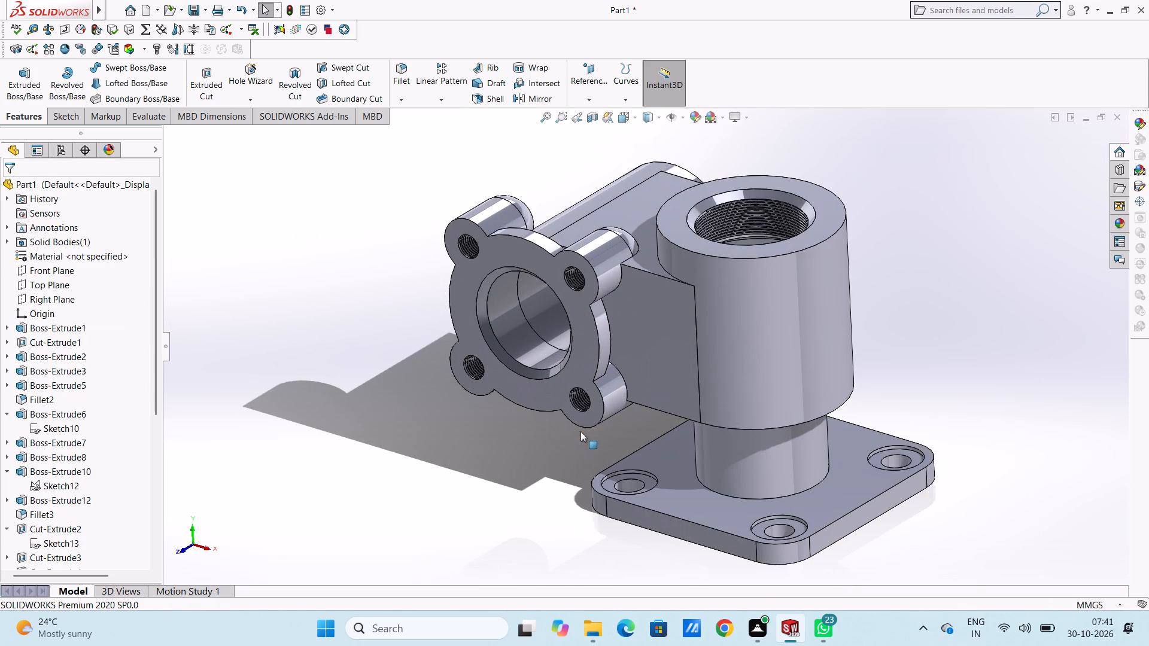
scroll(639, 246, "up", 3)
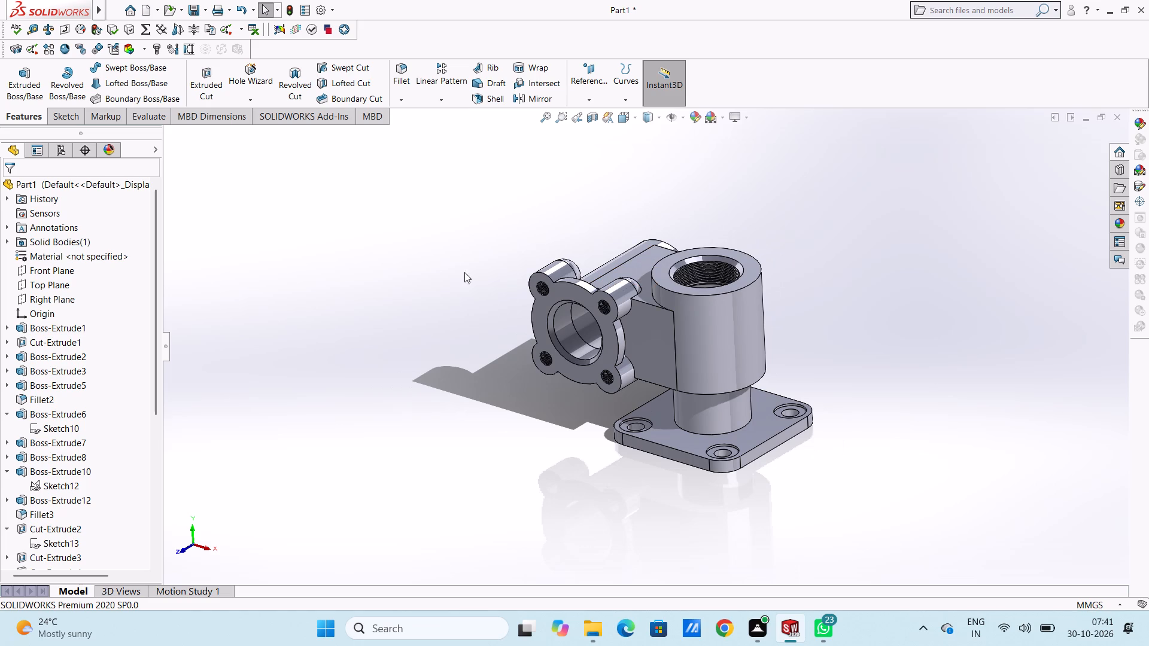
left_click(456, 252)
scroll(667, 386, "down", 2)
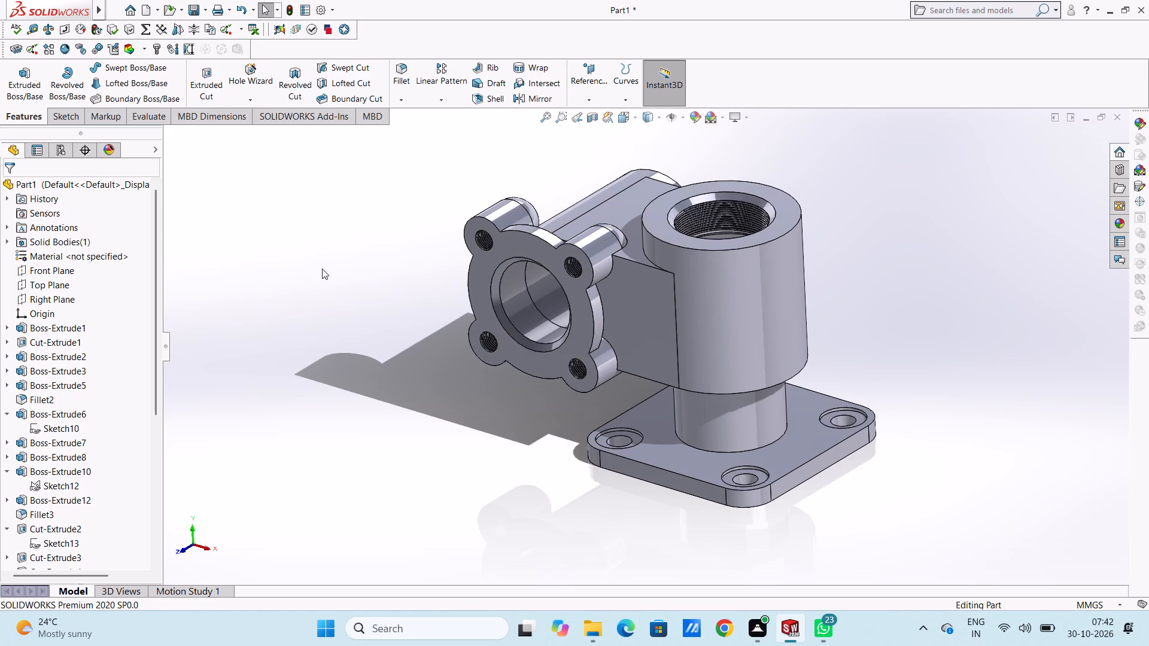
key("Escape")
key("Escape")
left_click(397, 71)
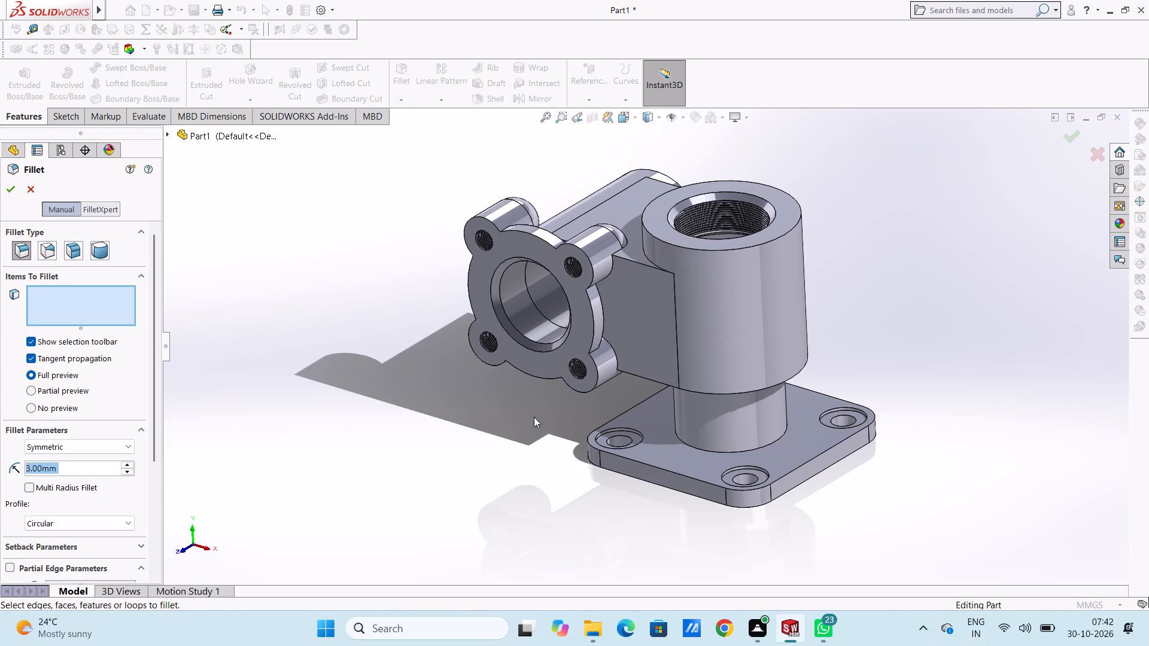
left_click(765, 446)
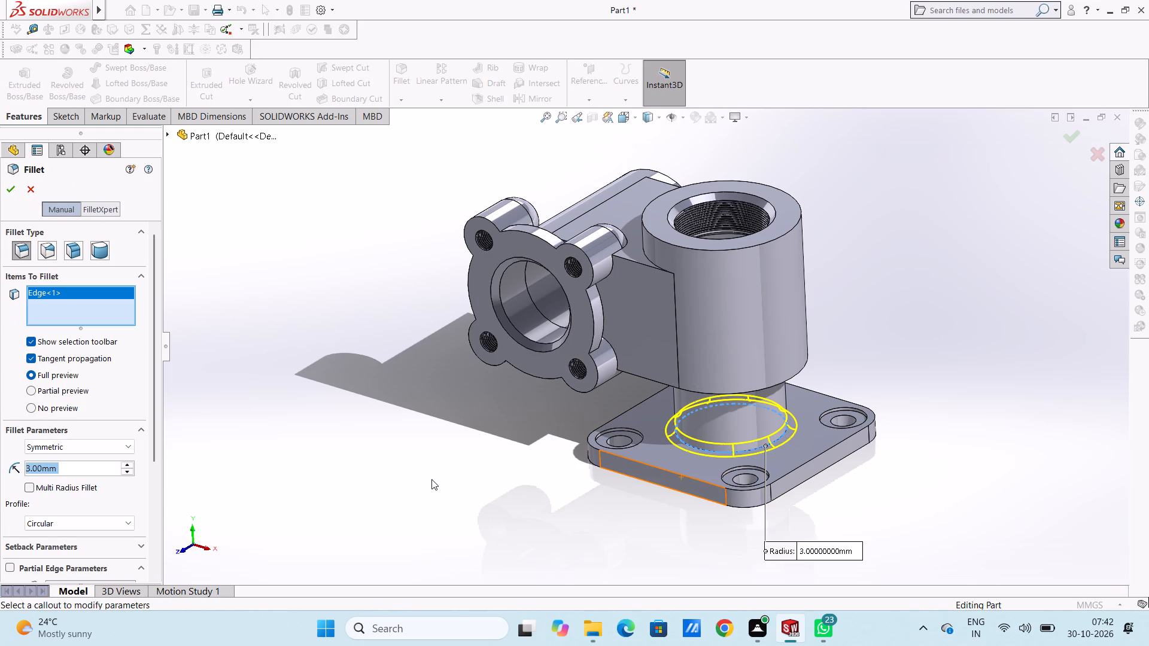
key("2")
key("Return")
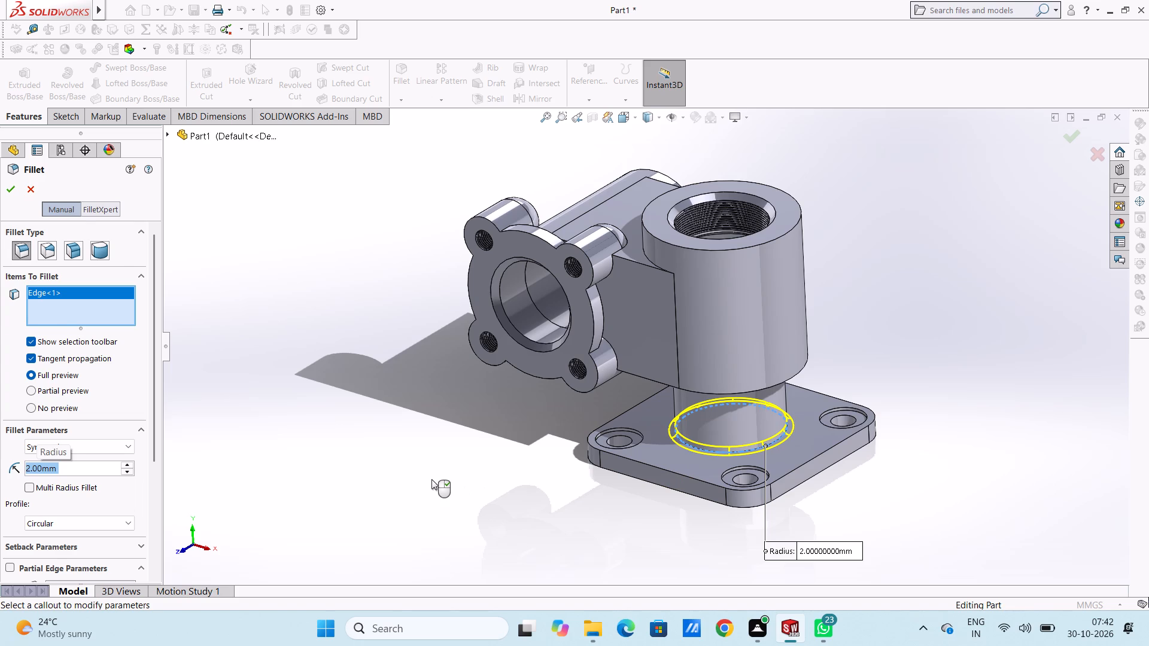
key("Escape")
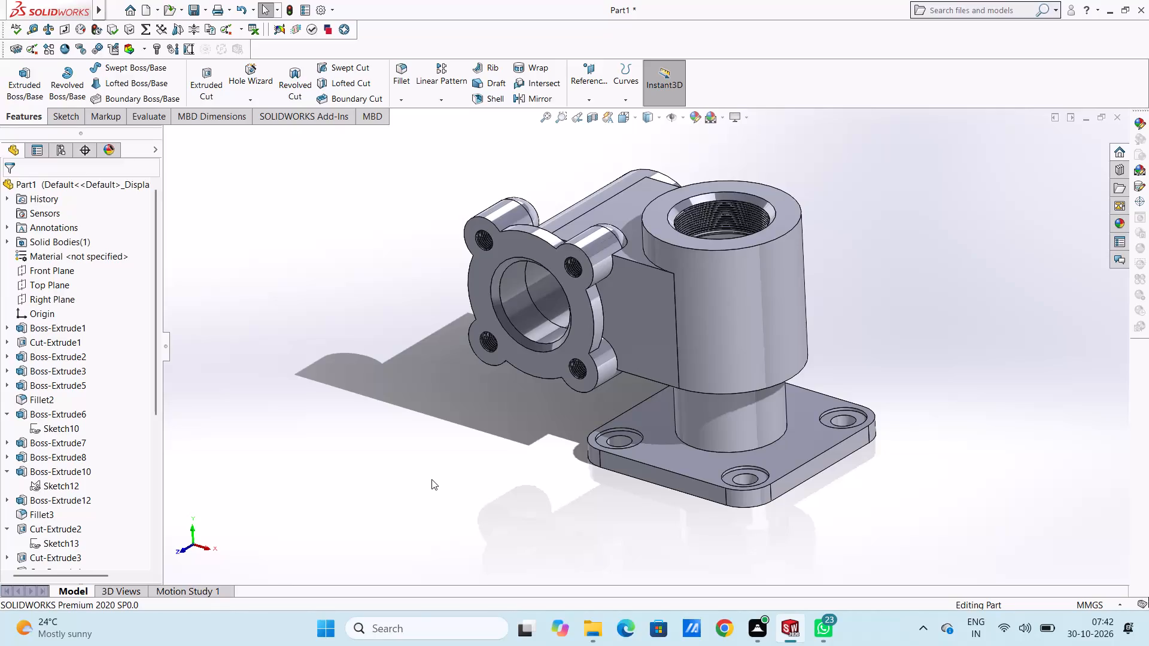
Sketch a slanted line about 26 mm long on the Front Plane, from the main cylinder's lower outer corner to the base plate's top outer corner.
key("ctrl+5")
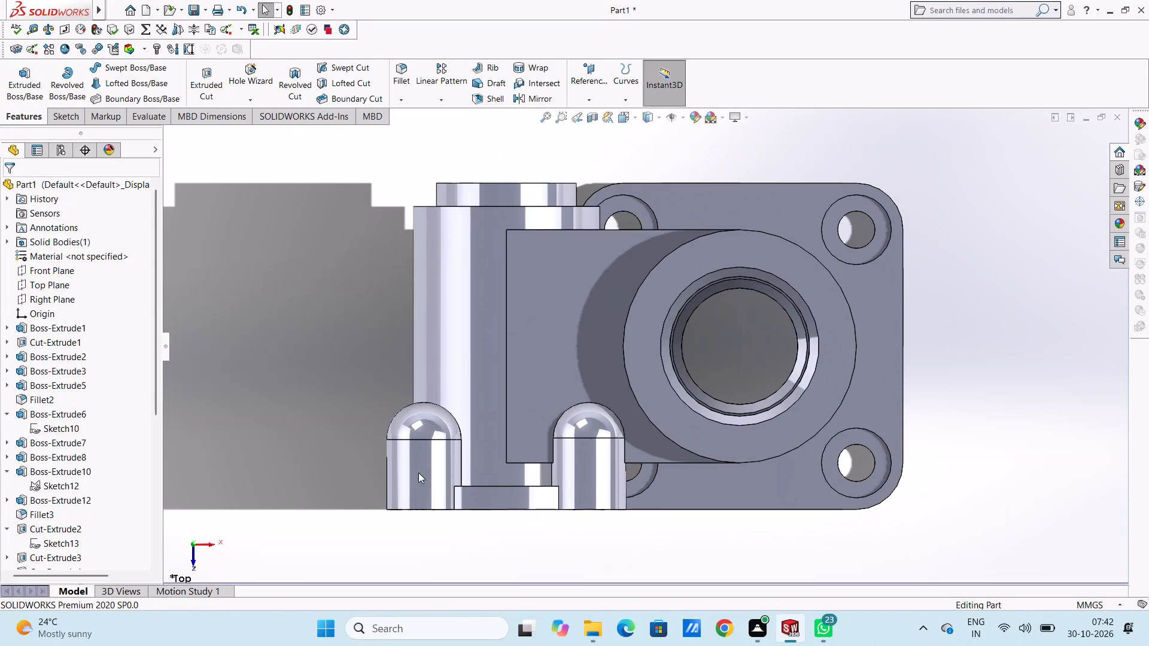
left_click(60, 275)
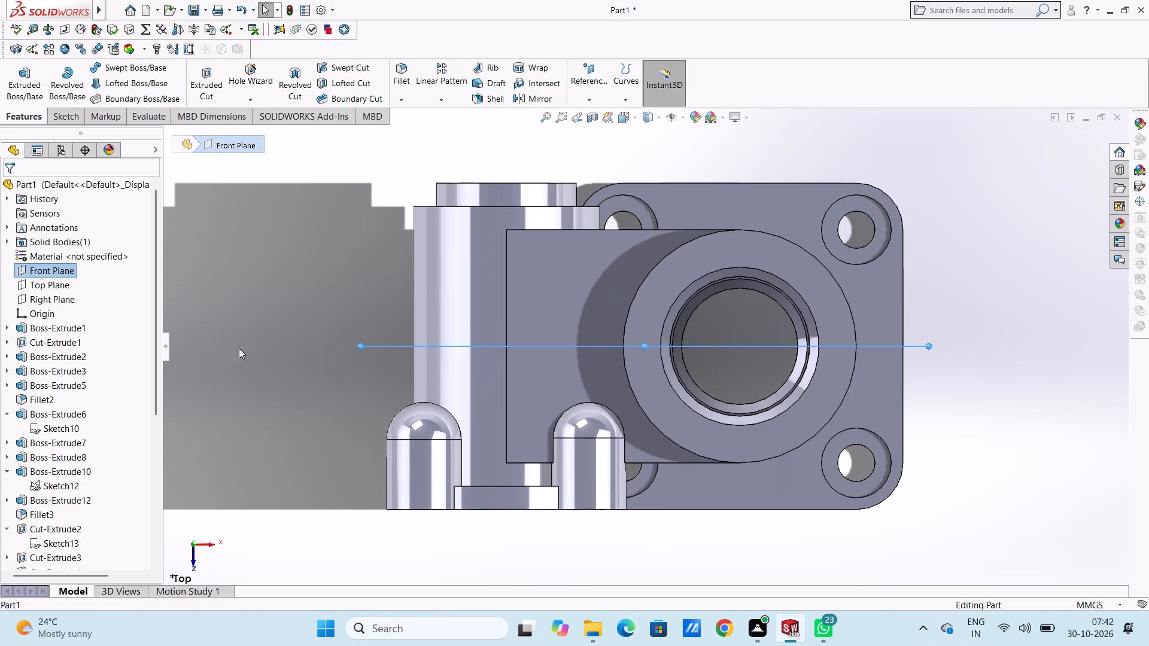
left_click(120, 276)
left_click(72, 270)
left_click(131, 289)
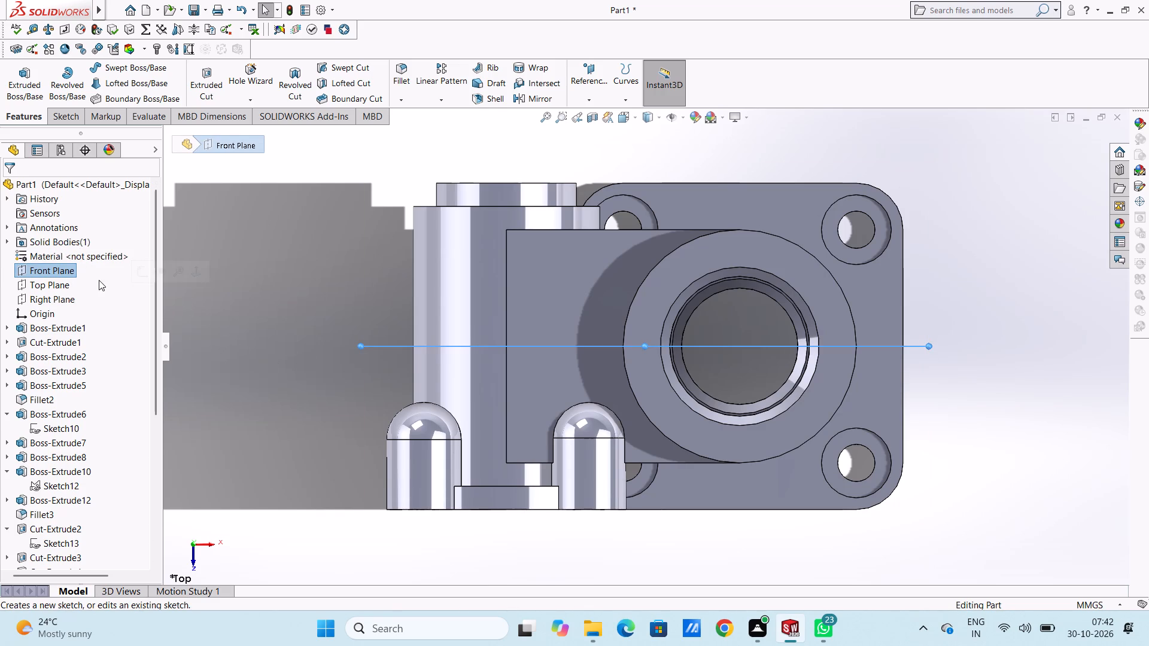
left_click(188, 286)
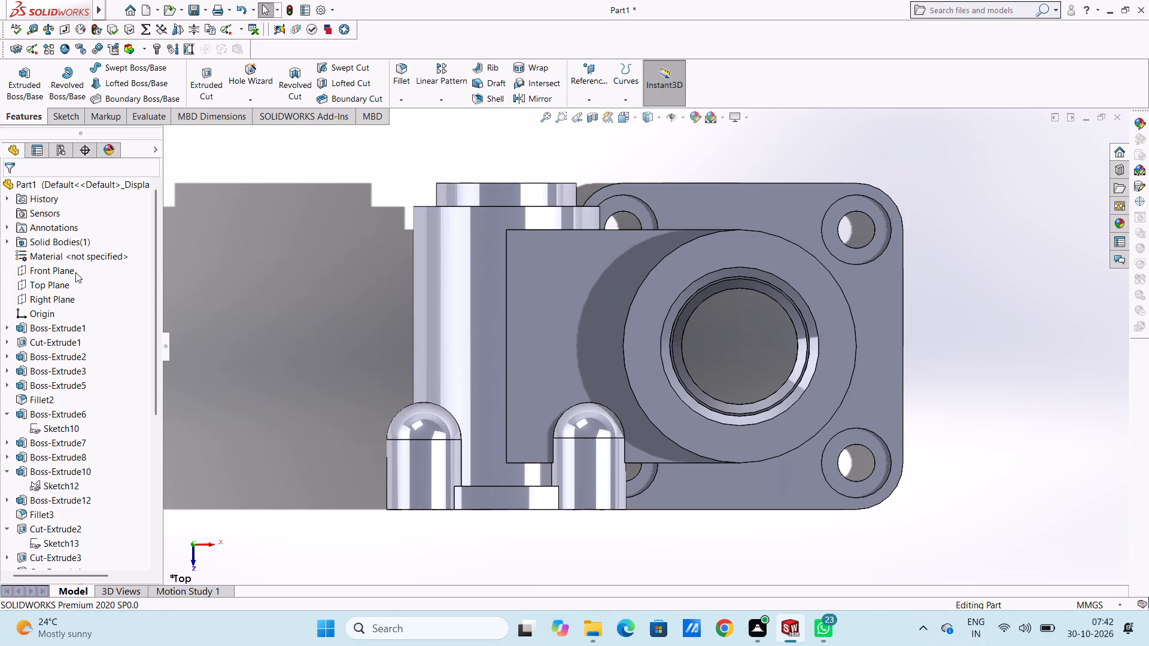
left_click(72, 269)
left_click(81, 249)
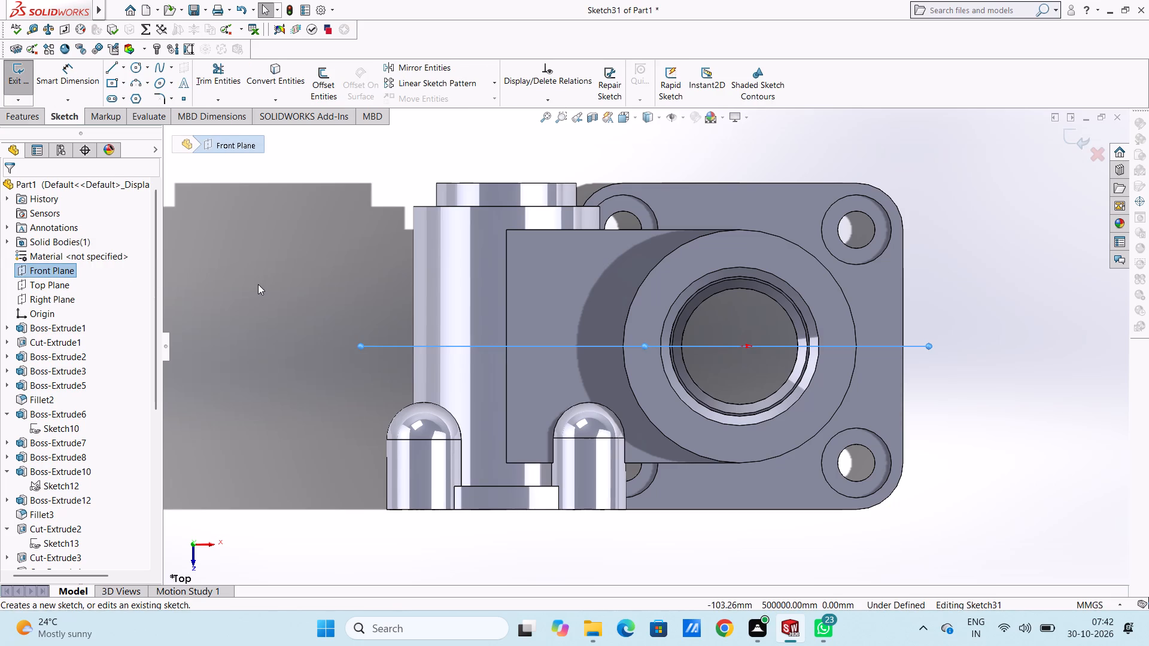
left_click(258, 284)
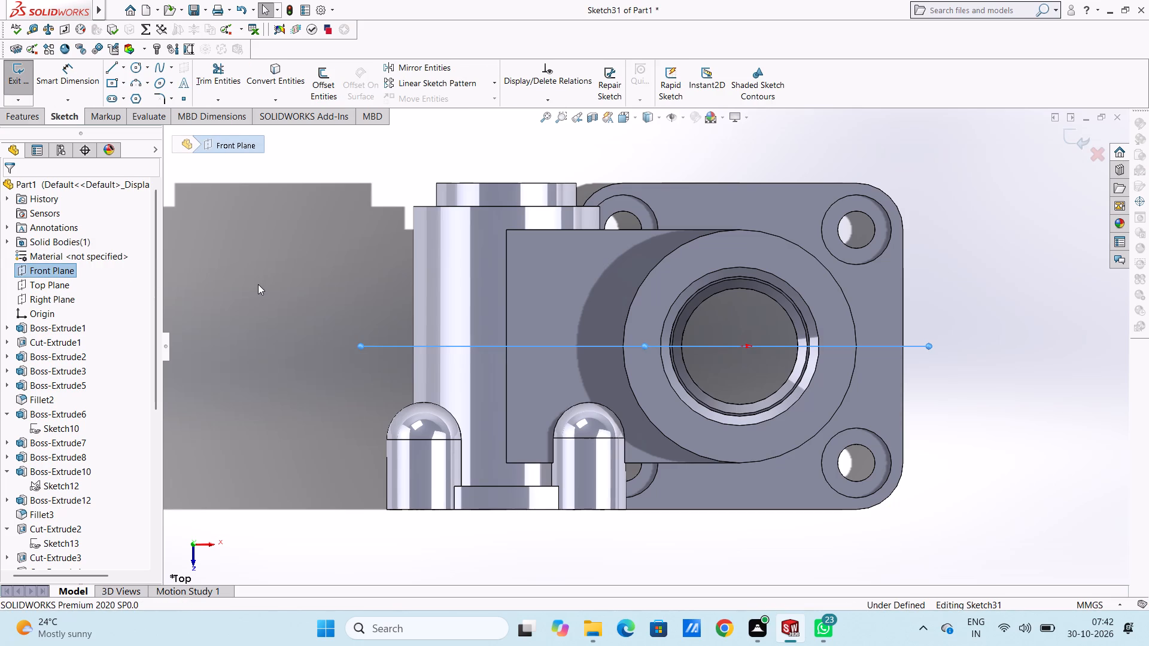
key("ctrl+2")
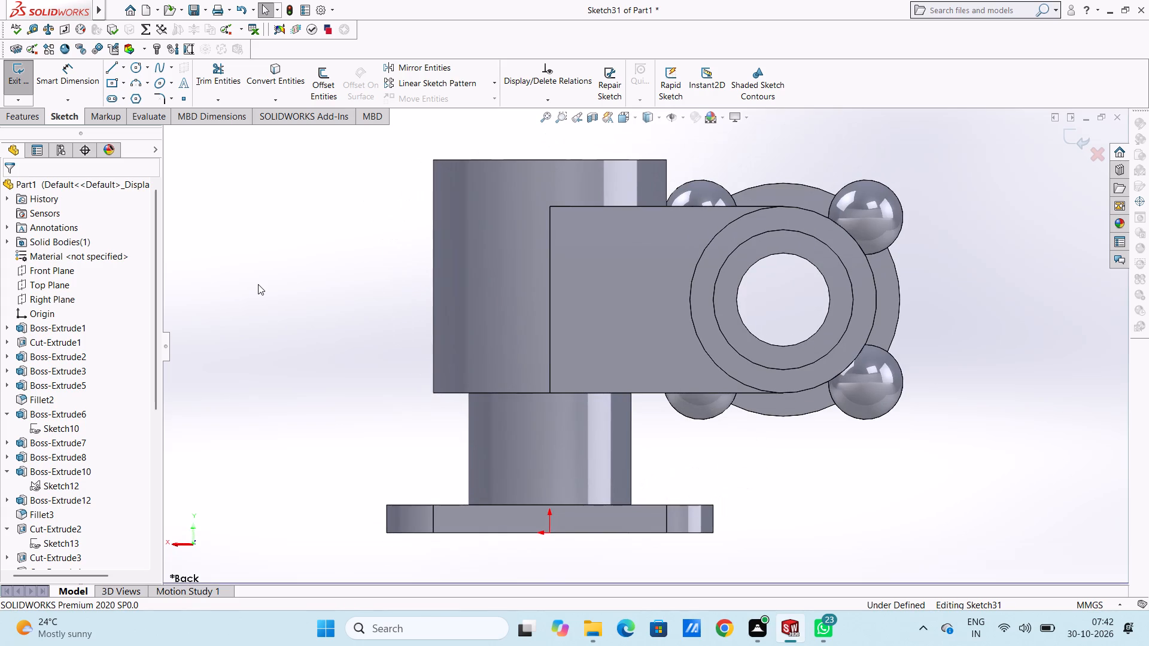
key("ctrl+1")
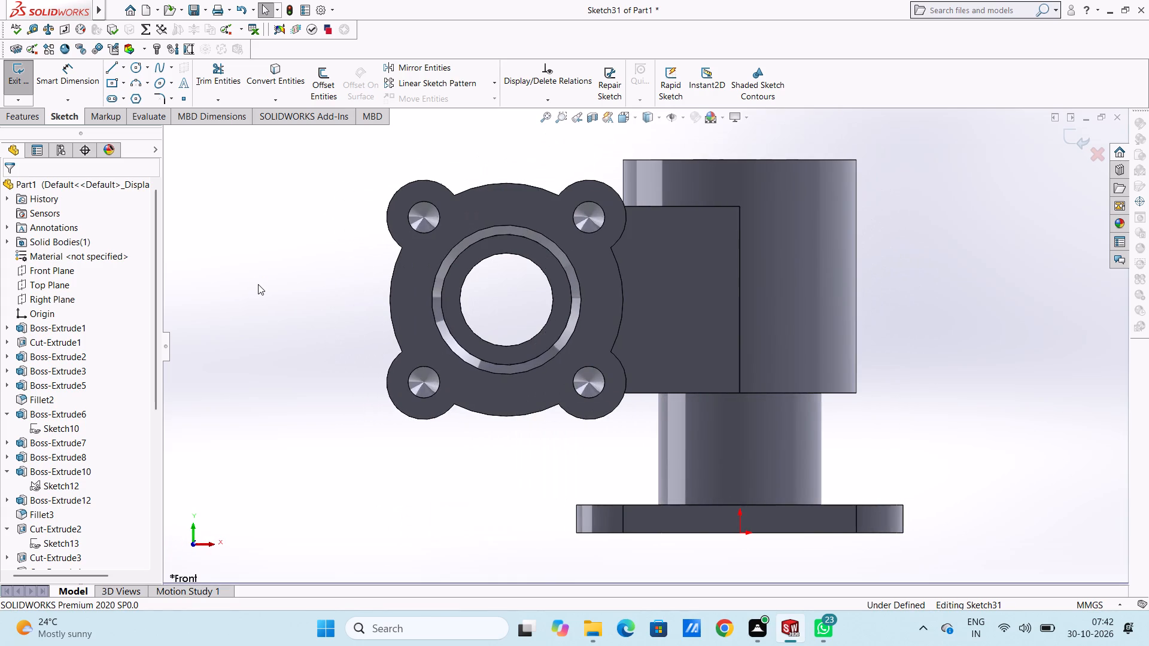
scroll(529, 308, "up", 3)
scroll(690, 412, "down", 3)
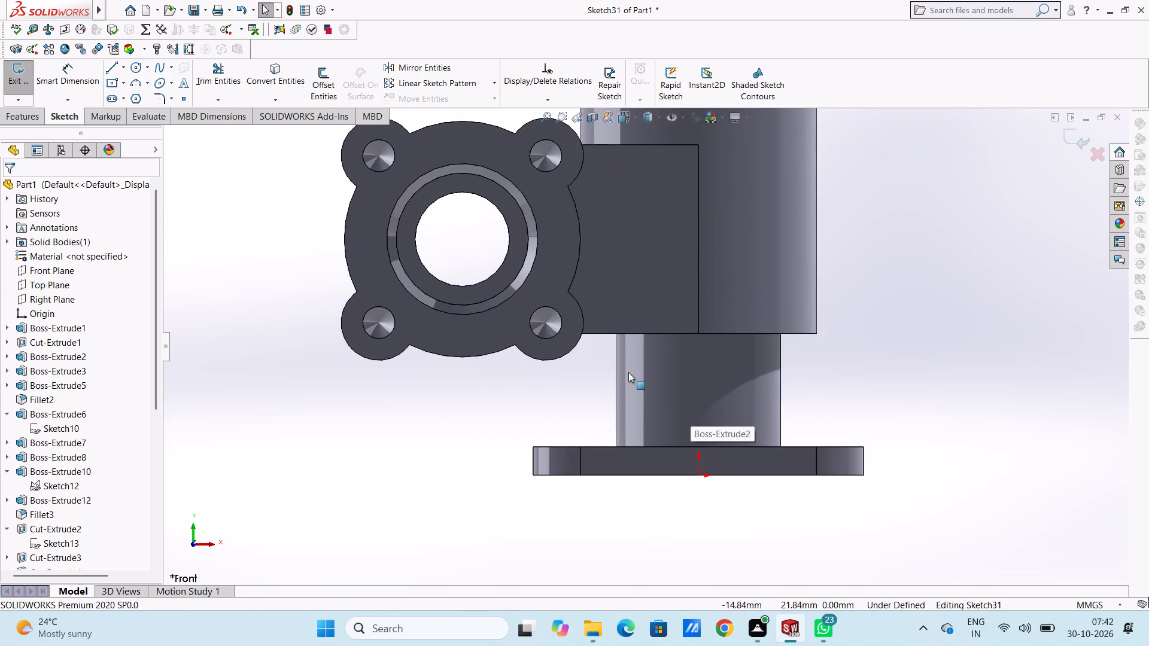
scroll(627, 365, "up", 3)
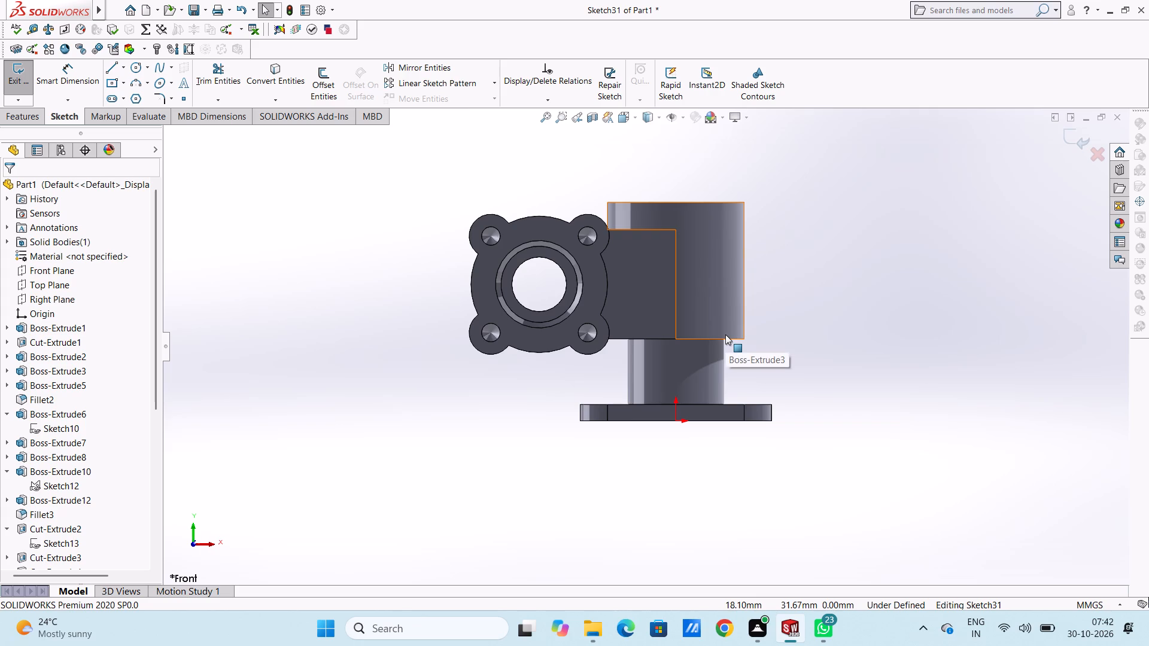
scroll(727, 334, "down", 2)
scroll(728, 334, "up", 1)
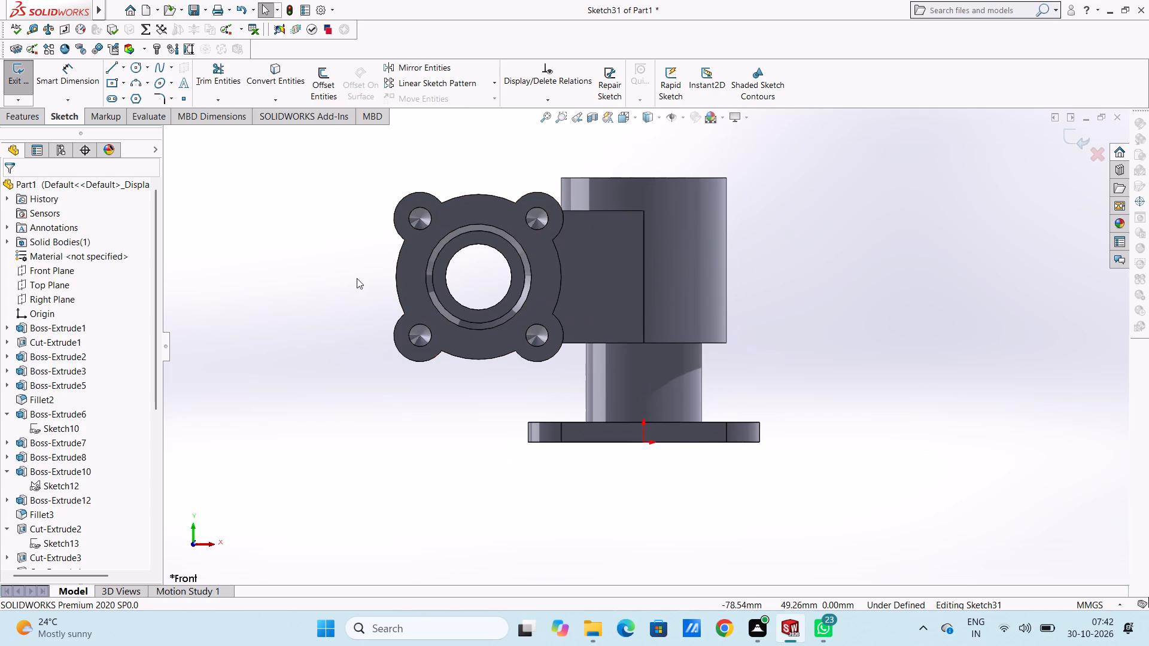
left_click(114, 71)
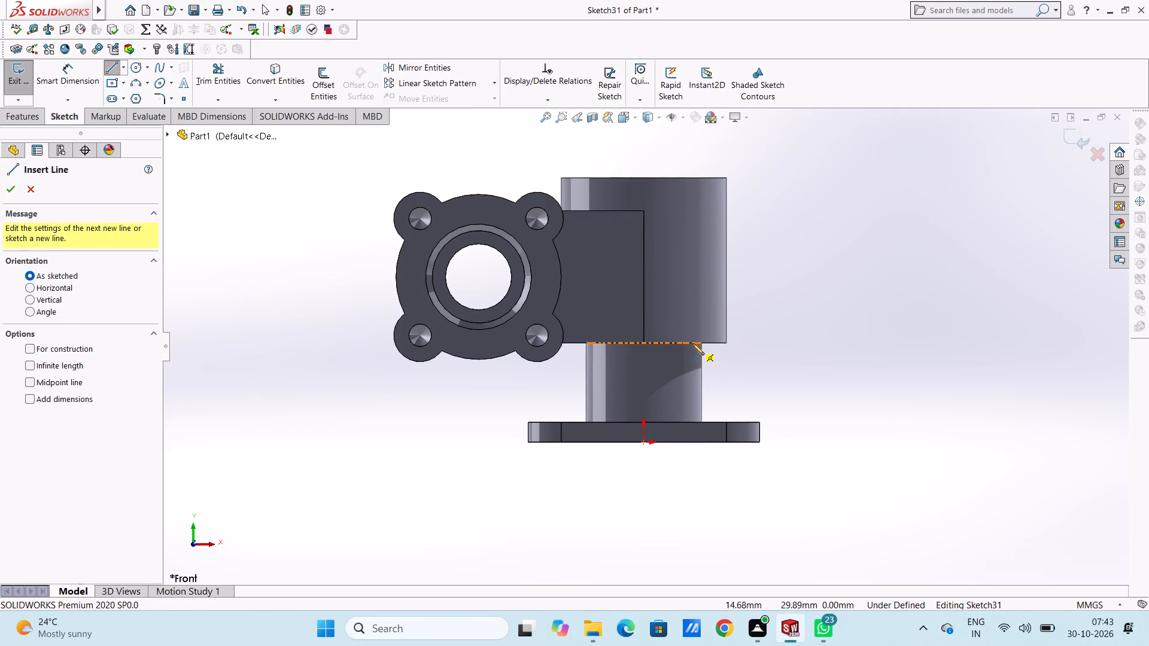
left_click(727, 343)
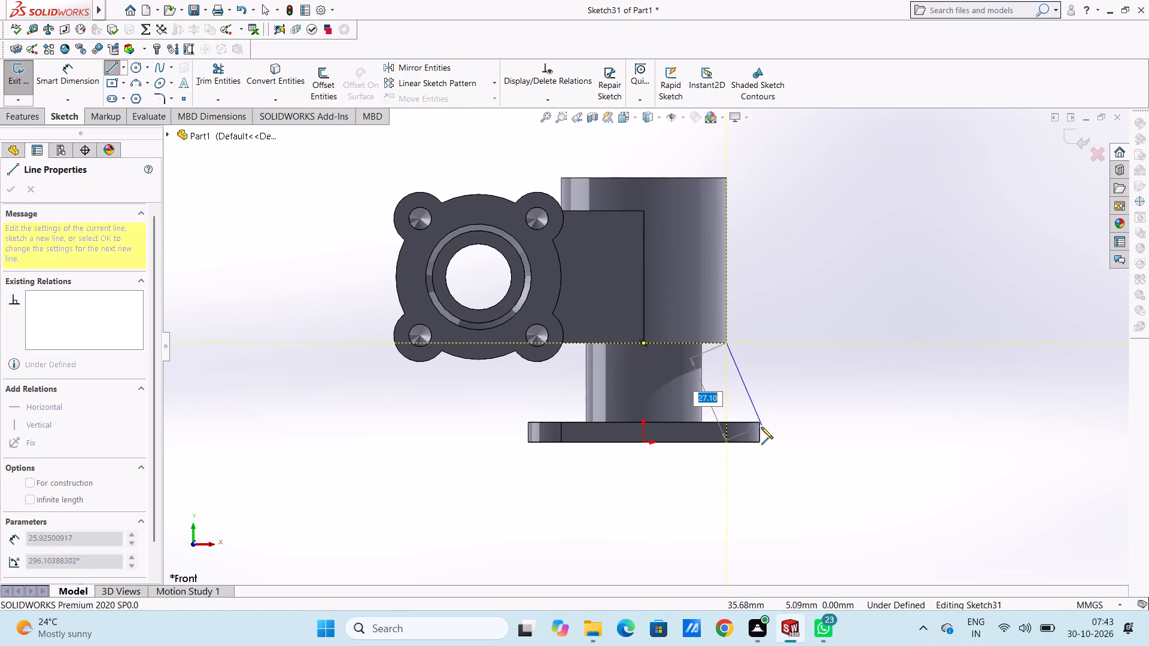
left_click(761, 422)
right_click(883, 291)
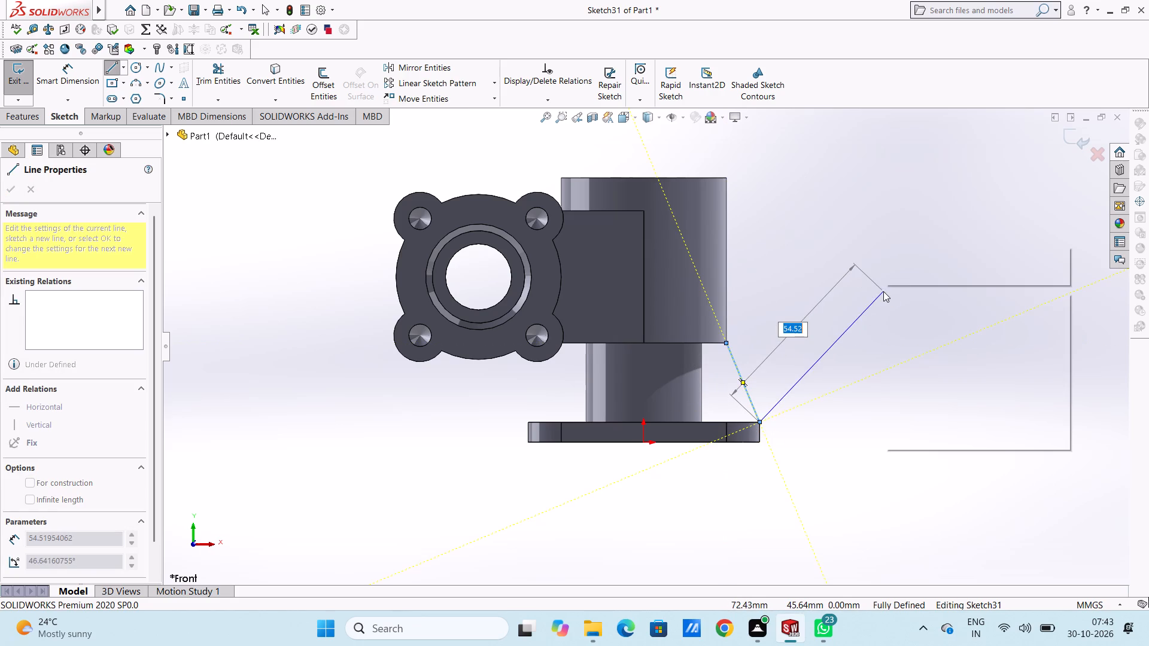
double_click(895, 299)
scroll(836, 313, "up", 1)
middle_click_drag(835, 313, 789, 362)
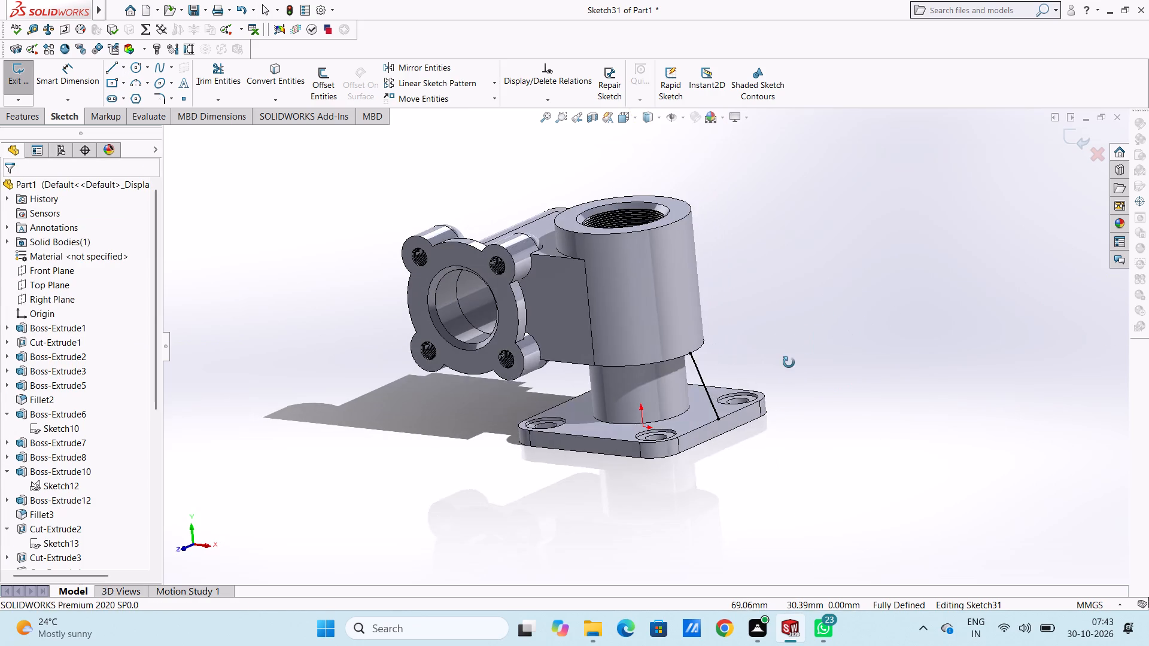
middle_click_drag(789, 362, 814, 360)
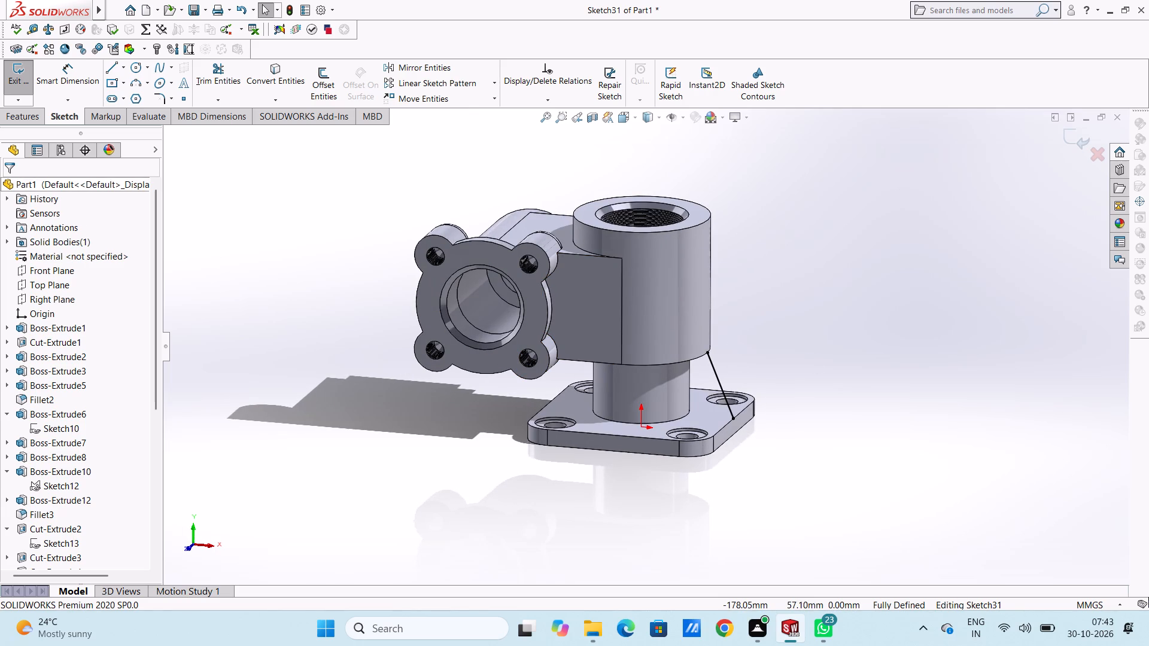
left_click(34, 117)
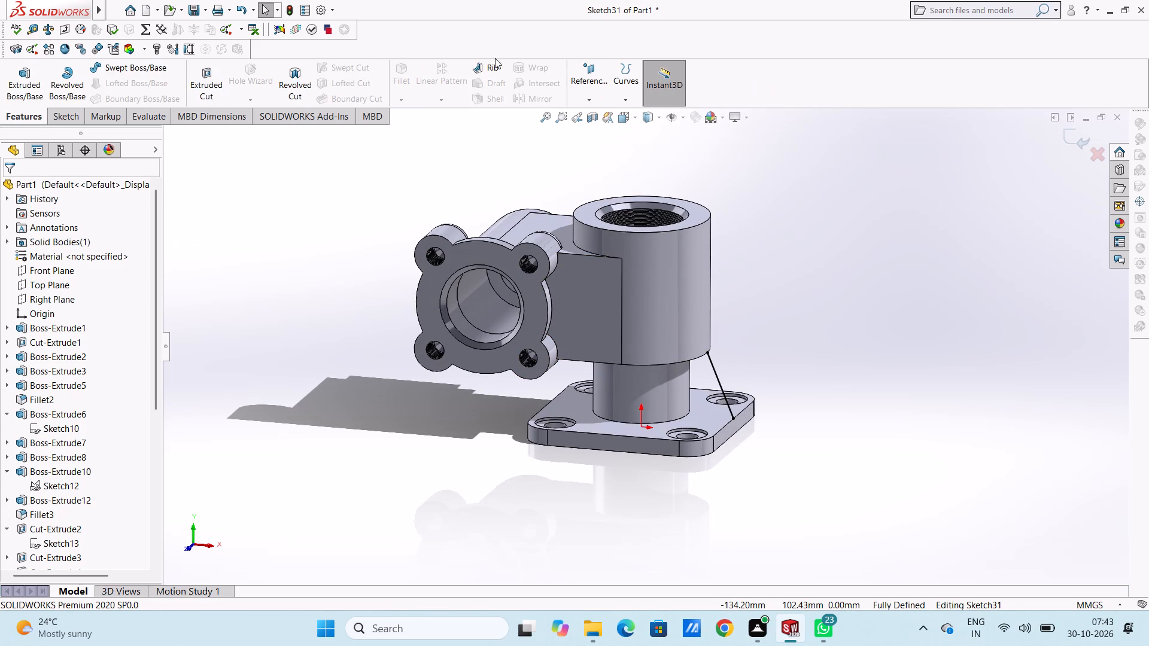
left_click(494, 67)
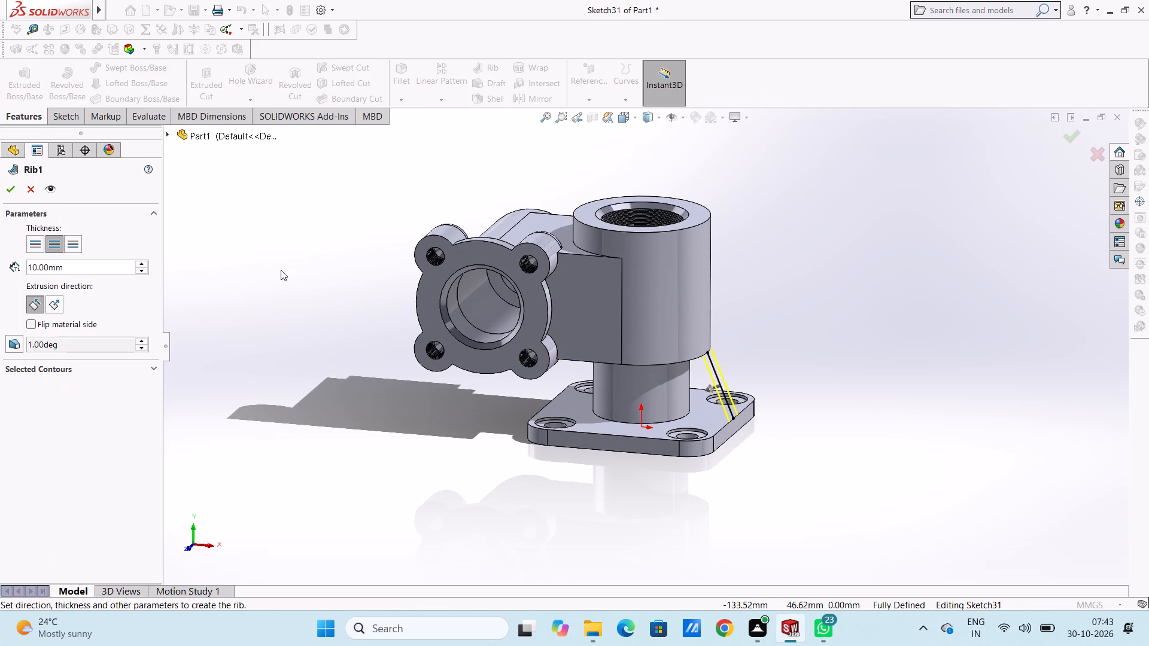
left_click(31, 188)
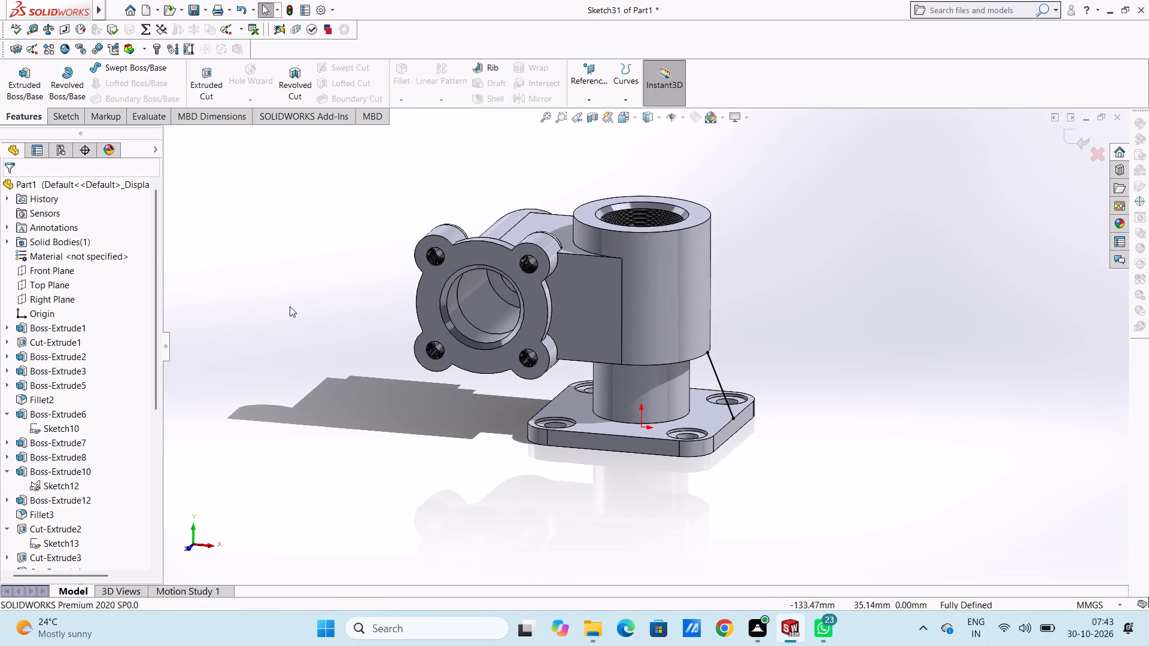
Resume the Front Plane sketch with the slanted line in front view to add further sketch geometry.
middle_click_drag(290, 308, 320, 263)
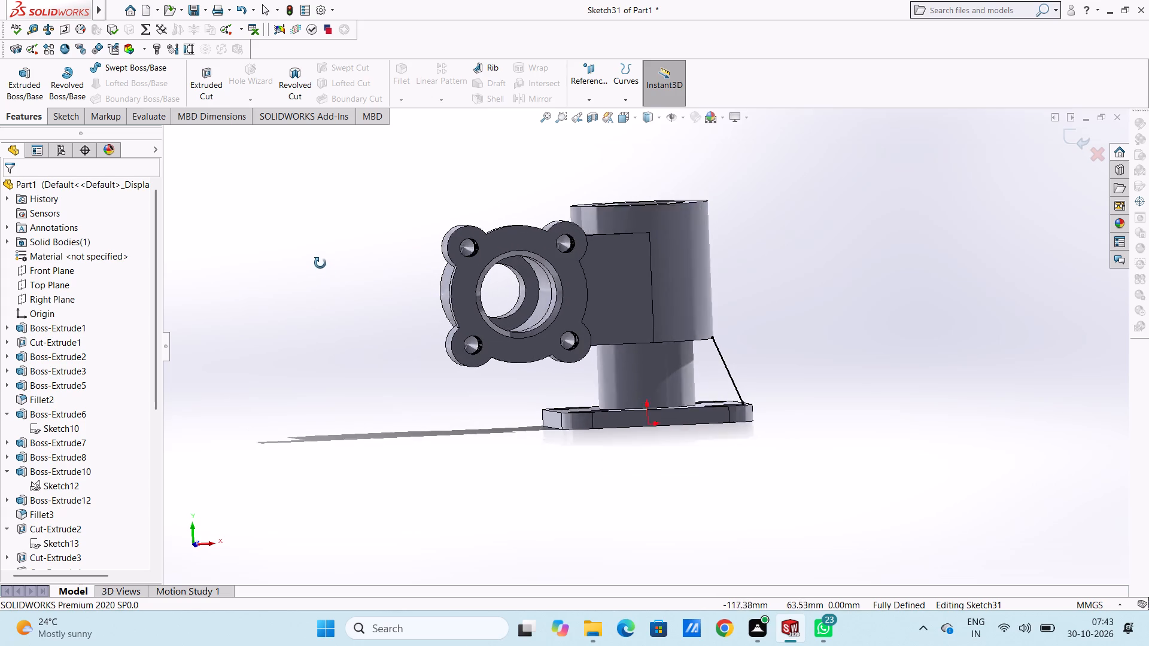
middle_click_drag(320, 263, 273, 266)
middle_click(268, 267)
middle_click_drag(296, 272, 354, 261)
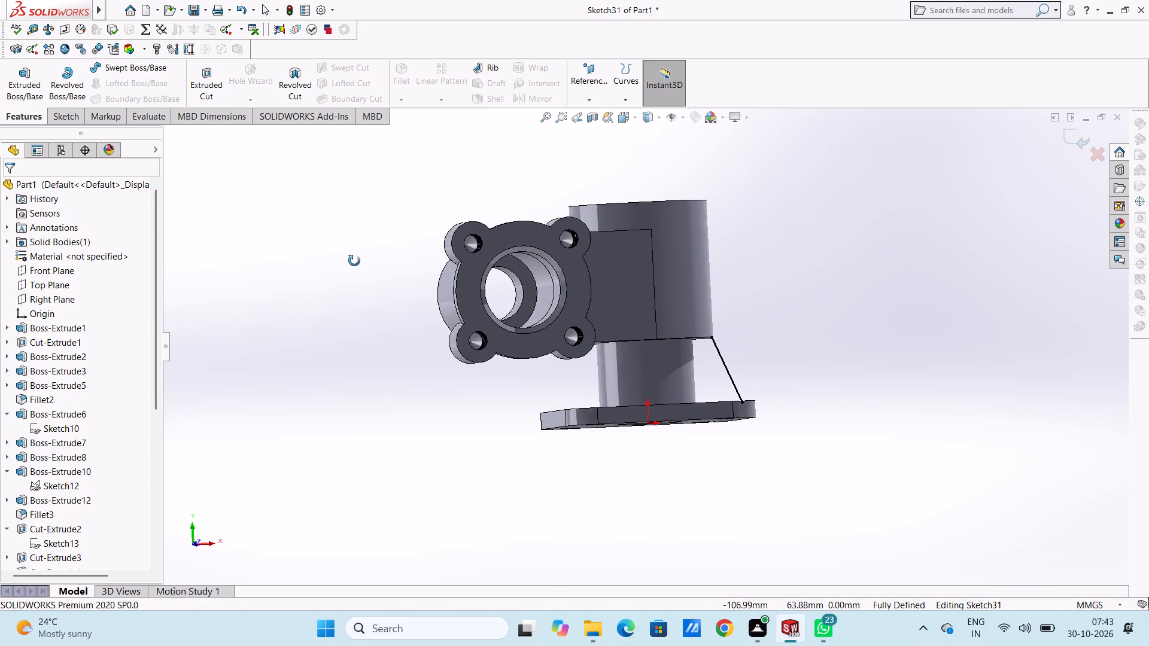
middle_click_drag(354, 261, 355, 260)
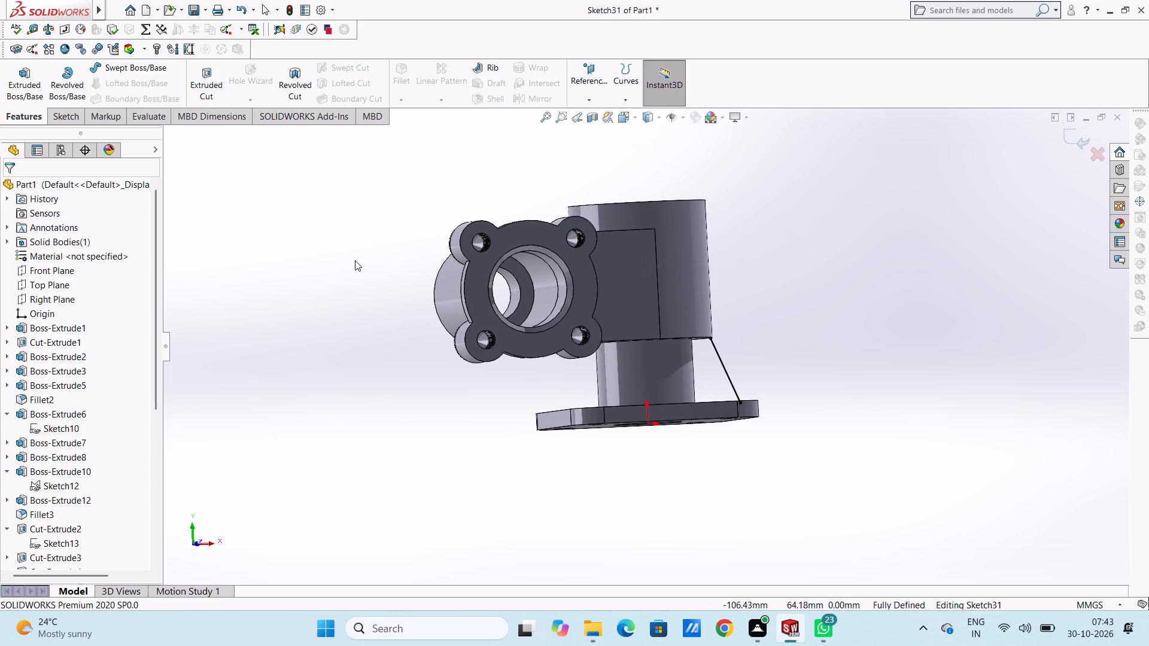
key("ctrl+1")
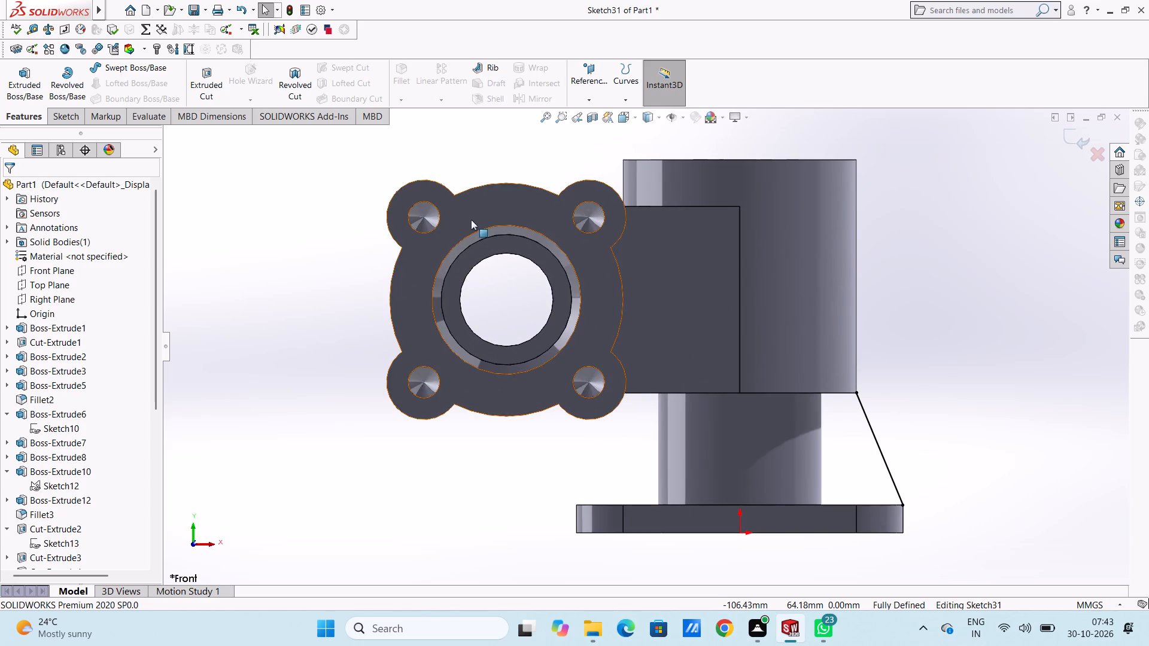
scroll(457, 202, "up", 3)
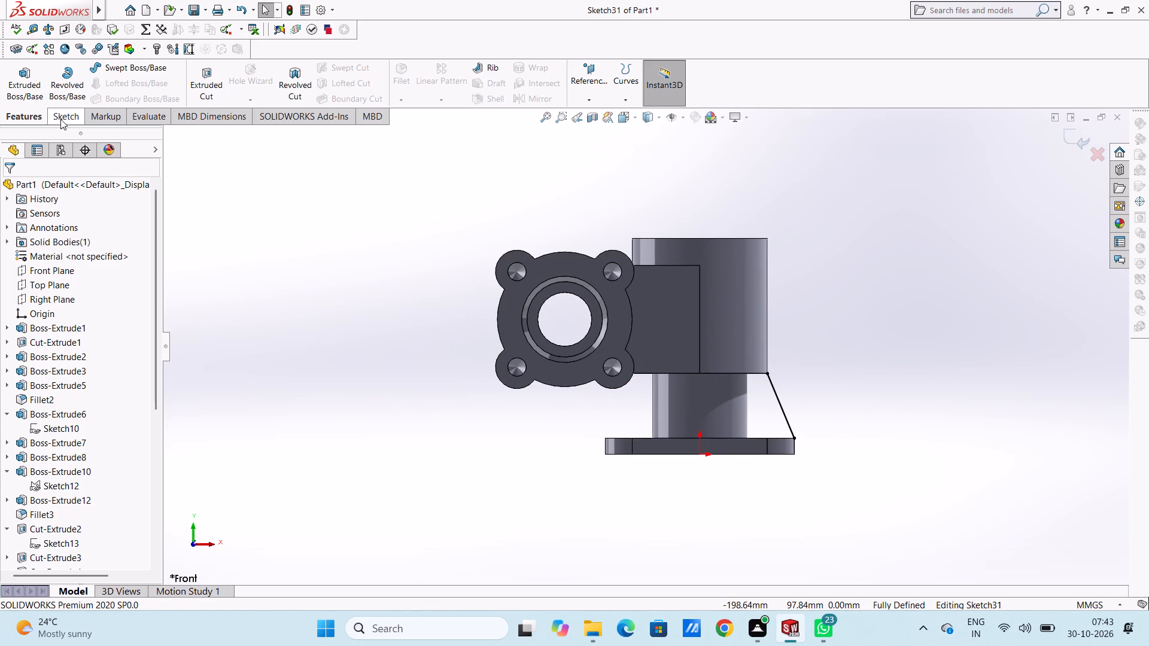
left_click(61, 115)
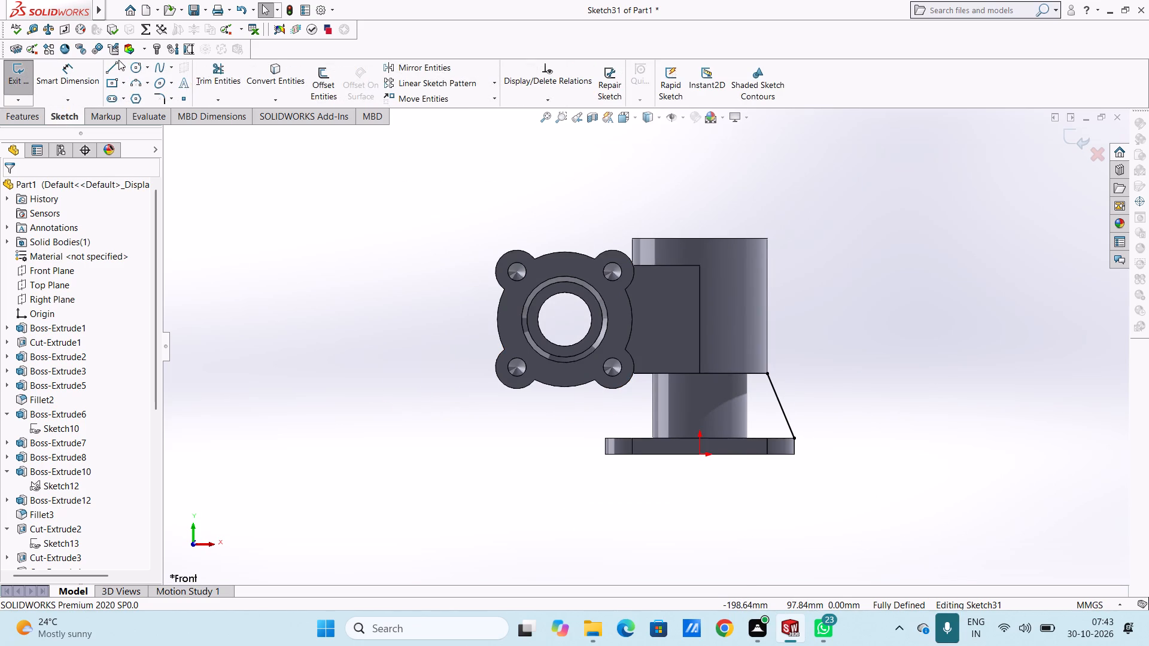
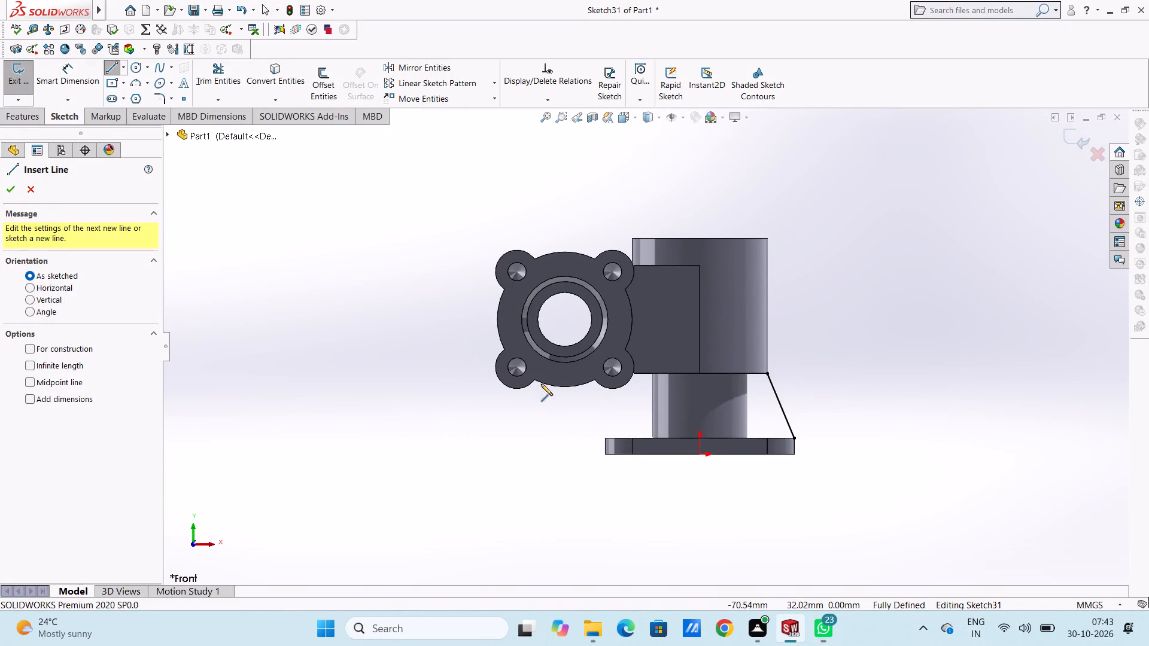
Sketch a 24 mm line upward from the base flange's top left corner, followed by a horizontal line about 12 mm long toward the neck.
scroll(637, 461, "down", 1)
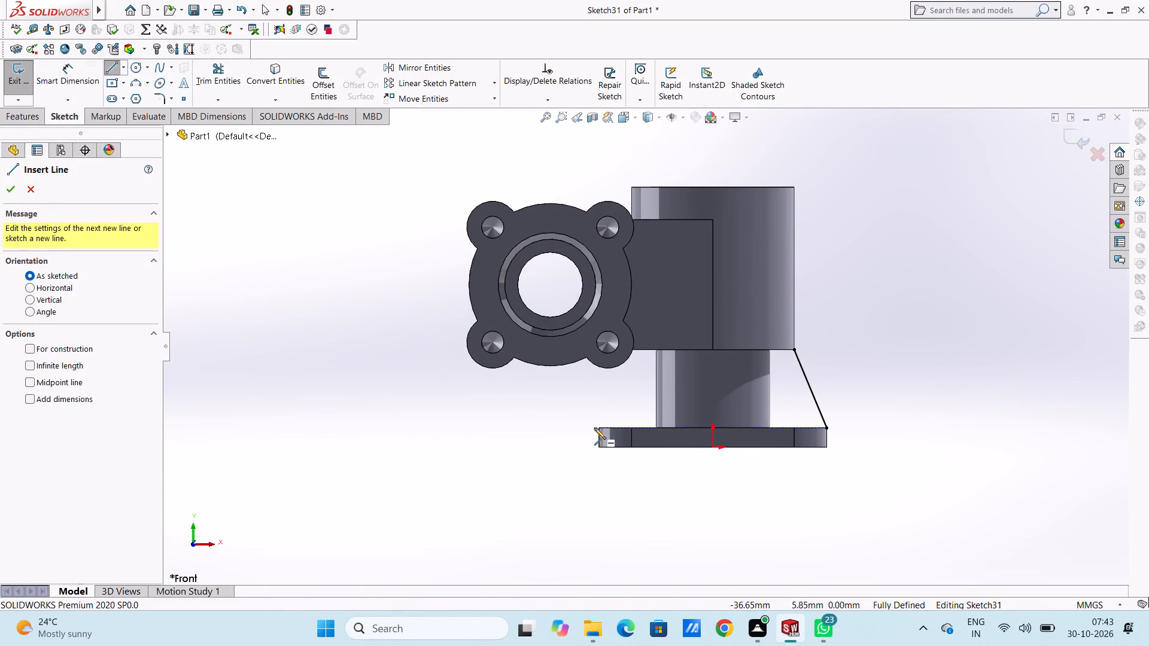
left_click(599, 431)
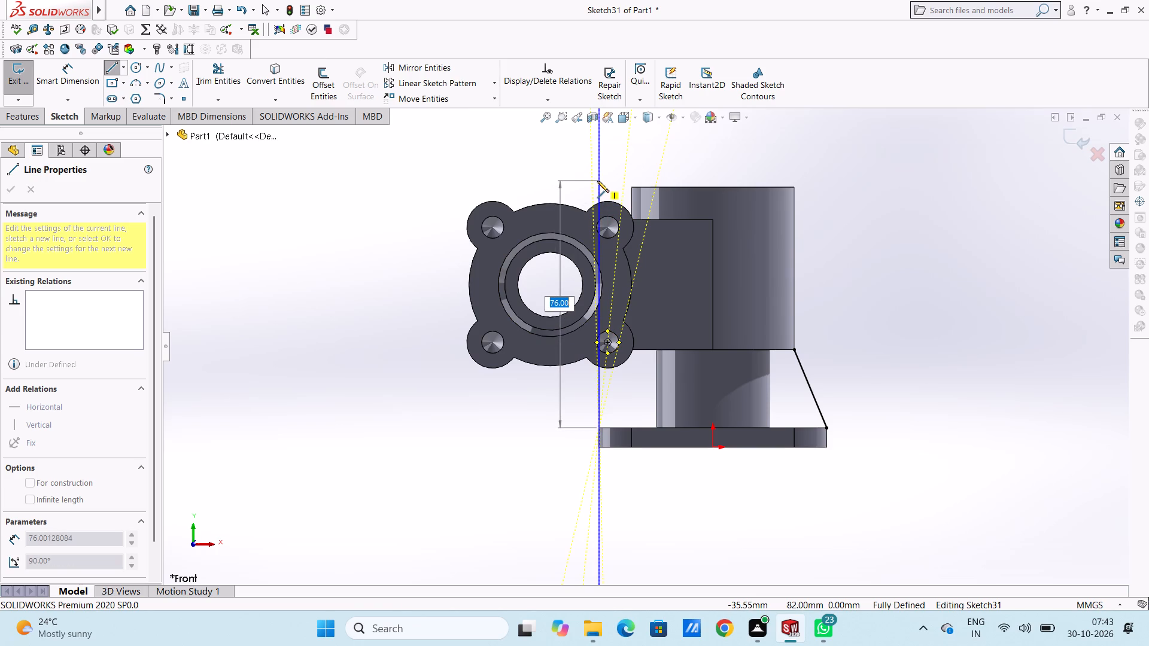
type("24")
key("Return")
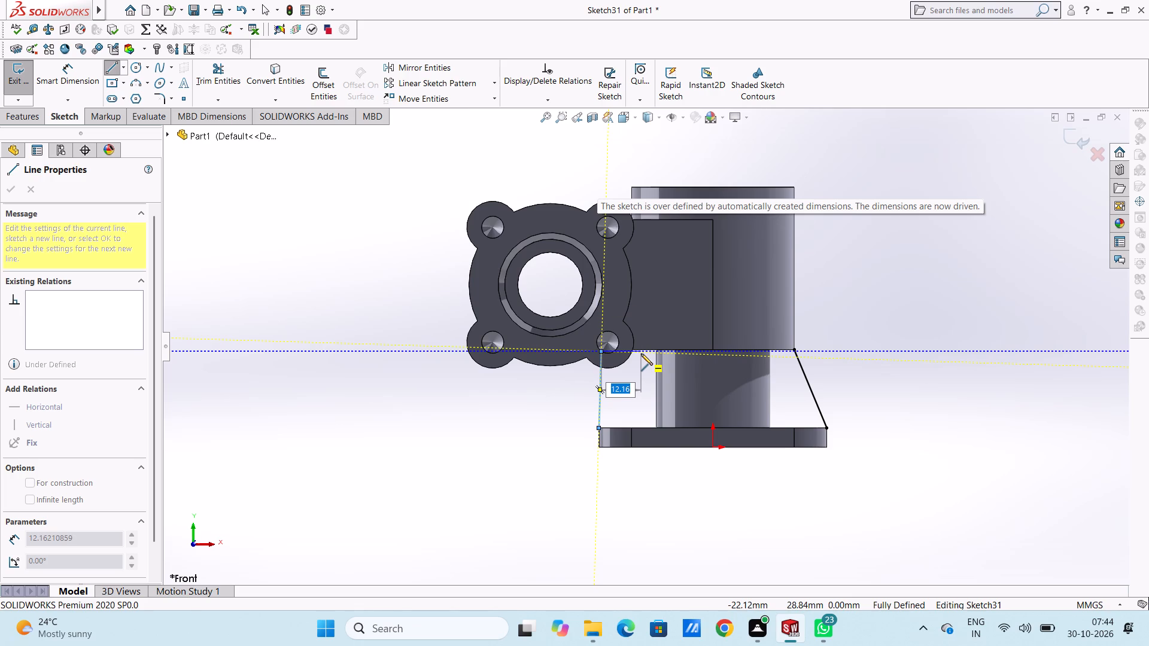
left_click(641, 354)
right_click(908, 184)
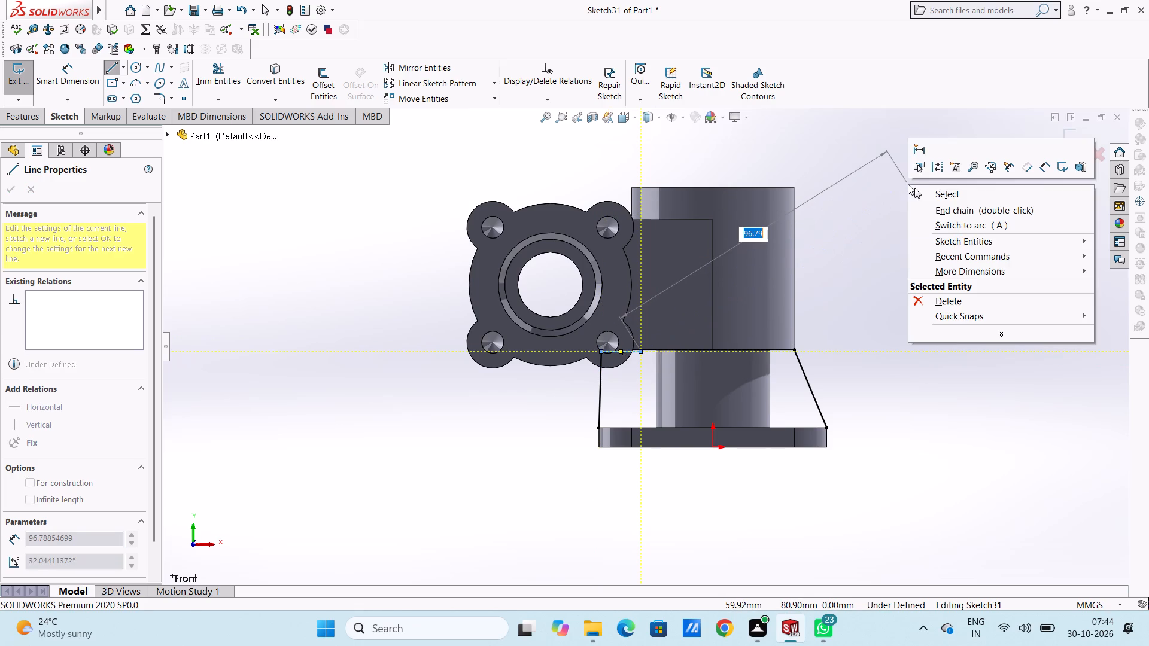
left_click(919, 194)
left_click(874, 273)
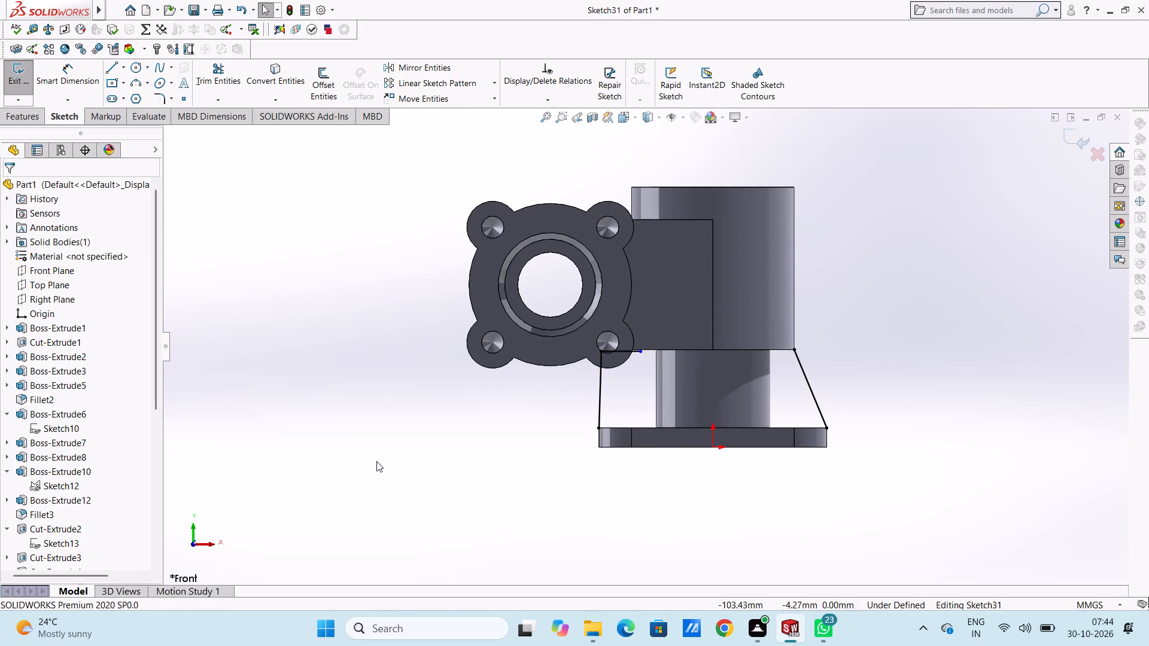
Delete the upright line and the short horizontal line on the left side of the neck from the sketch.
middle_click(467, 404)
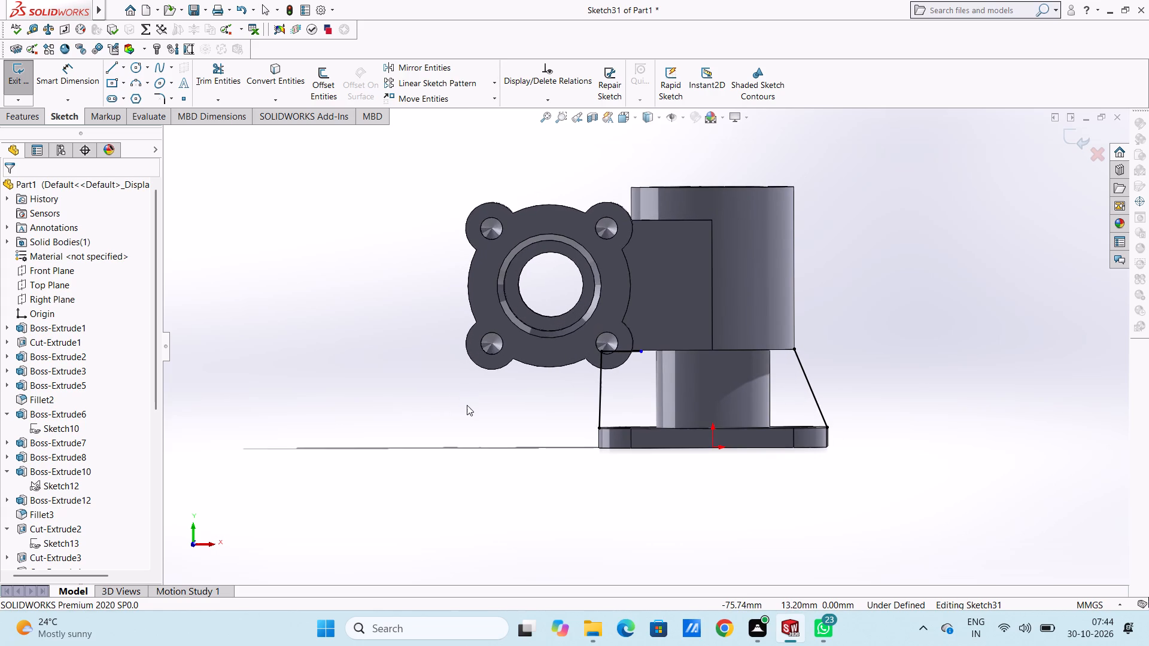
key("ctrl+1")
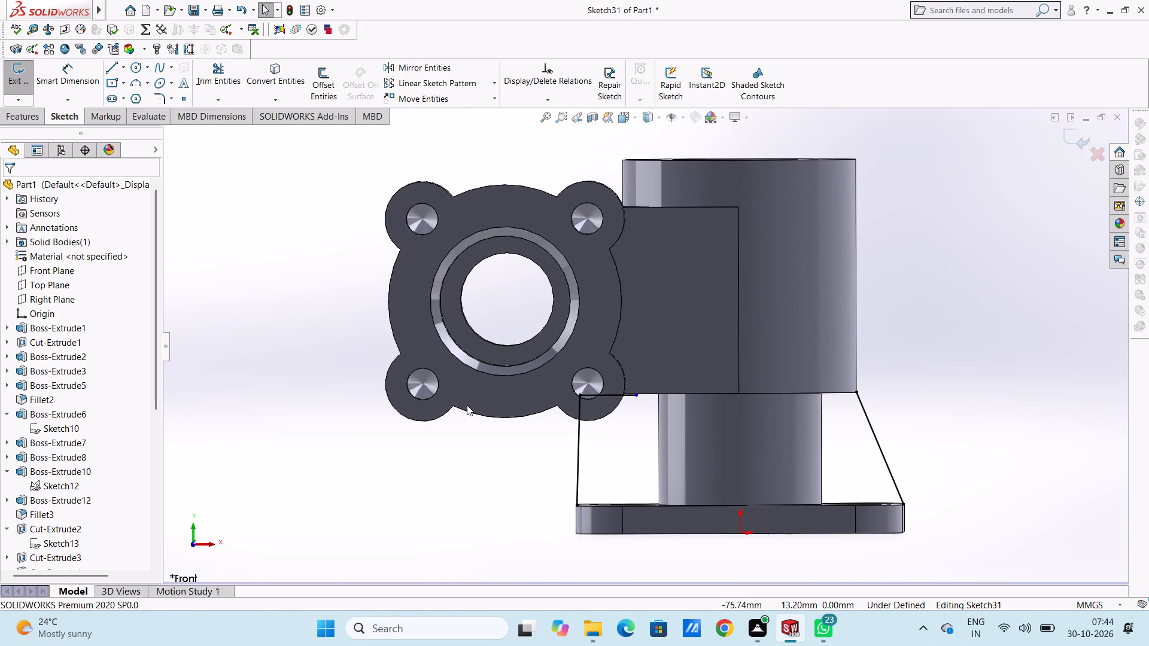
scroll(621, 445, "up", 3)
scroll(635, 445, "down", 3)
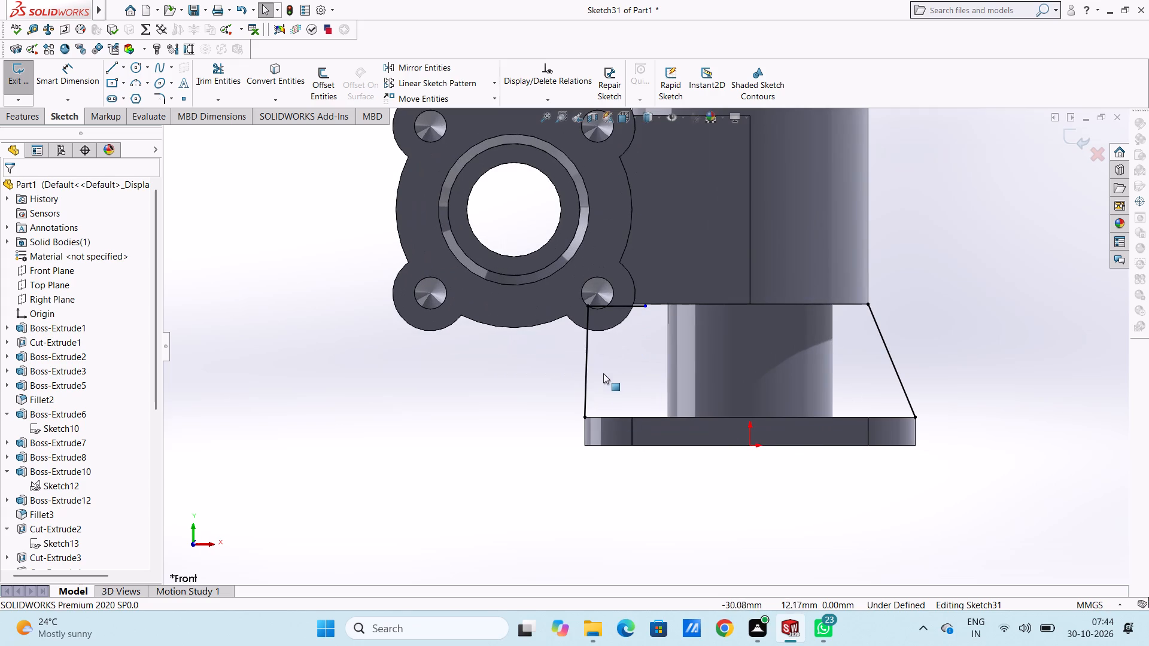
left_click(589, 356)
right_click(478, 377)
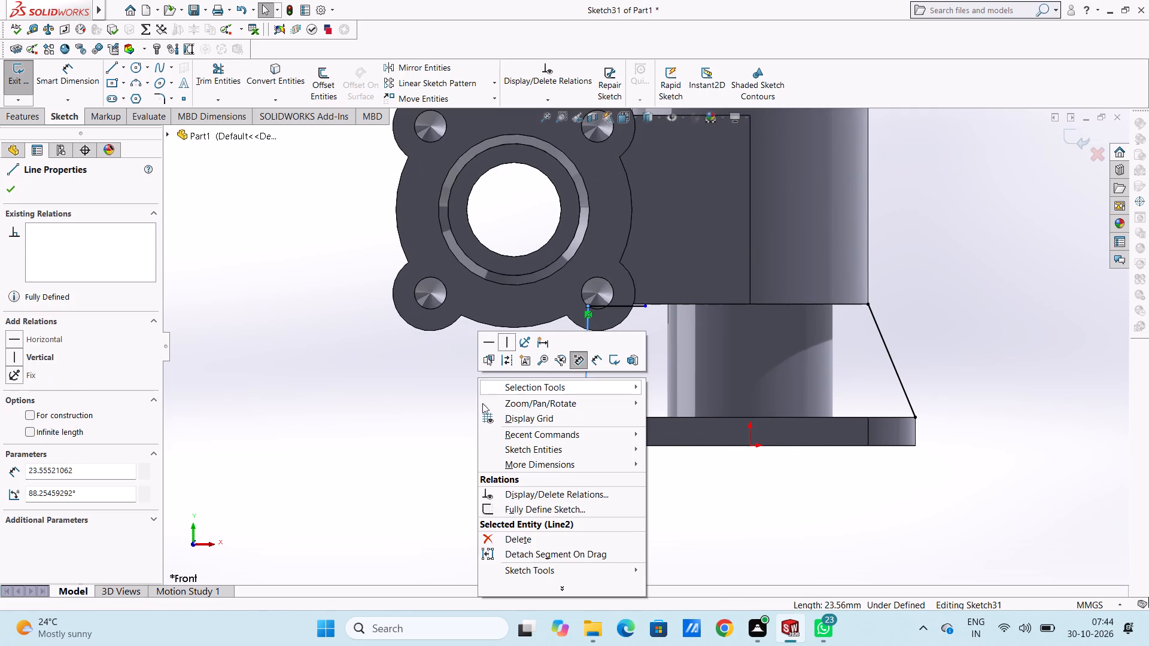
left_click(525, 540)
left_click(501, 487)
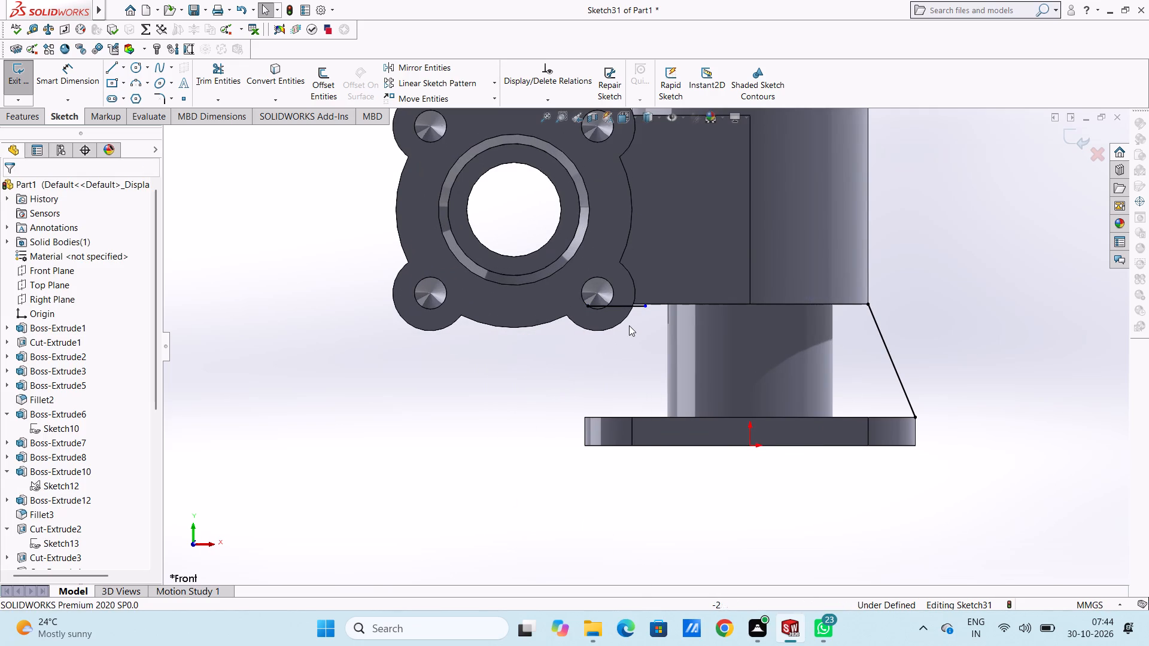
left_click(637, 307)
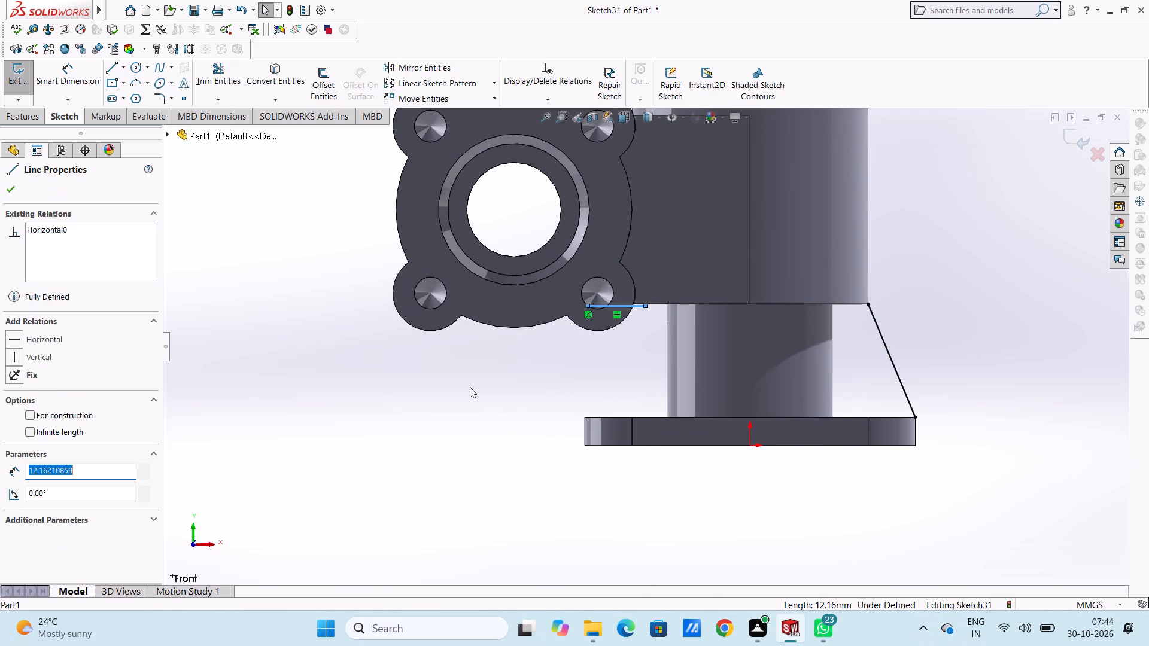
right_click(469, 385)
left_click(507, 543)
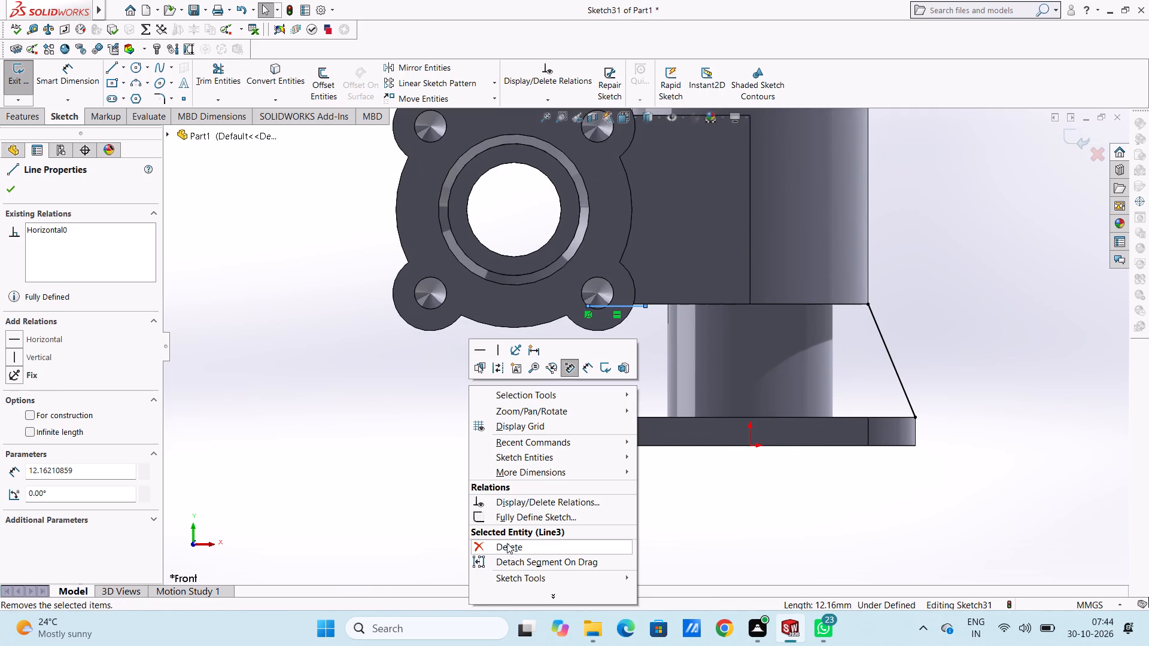
Sketch a vertical 24 mm line from the base flange's top left corner and a horizontal line about 13 mm long toward the neck.
scroll(473, 377, "up", 3)
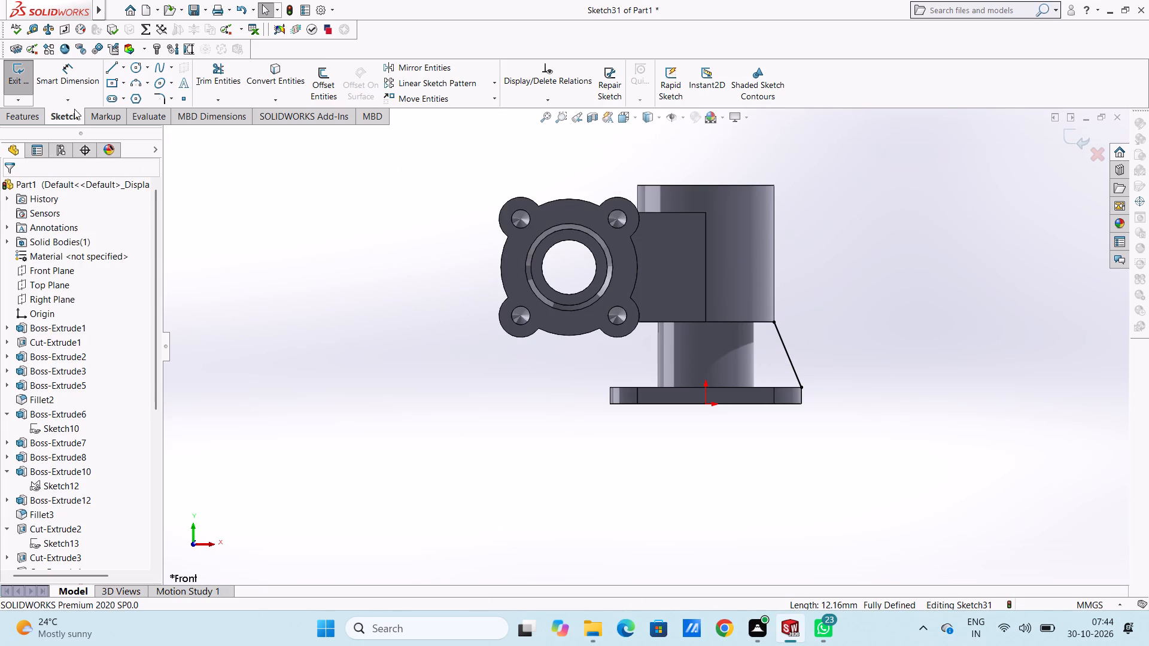
left_click(111, 69)
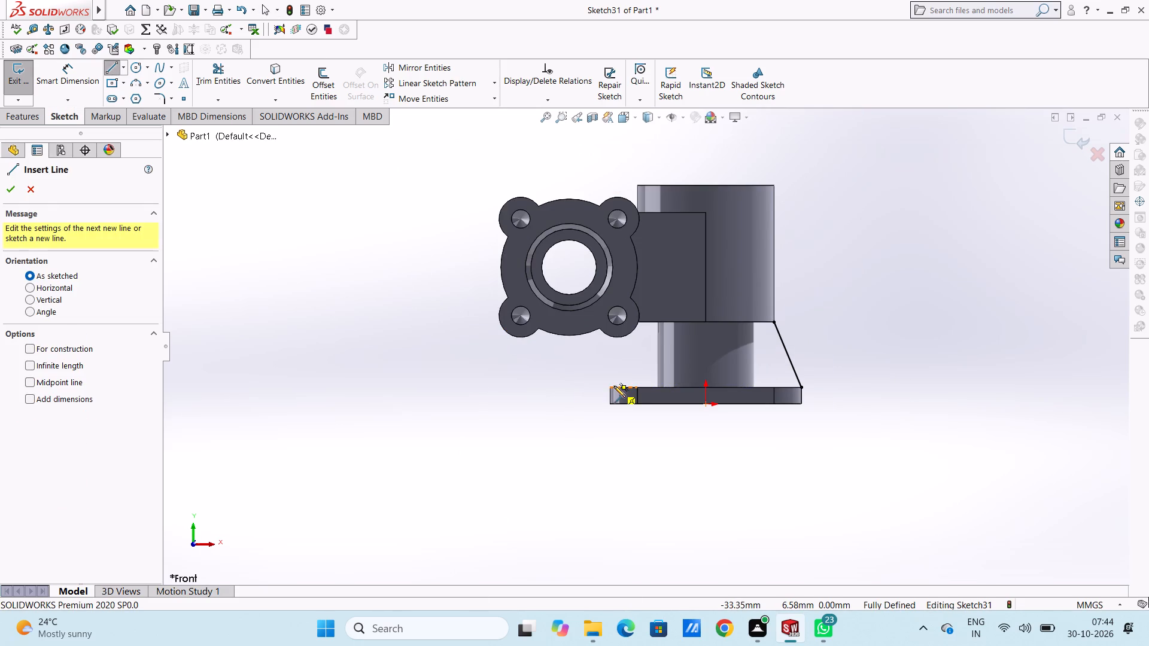
left_click(610, 390)
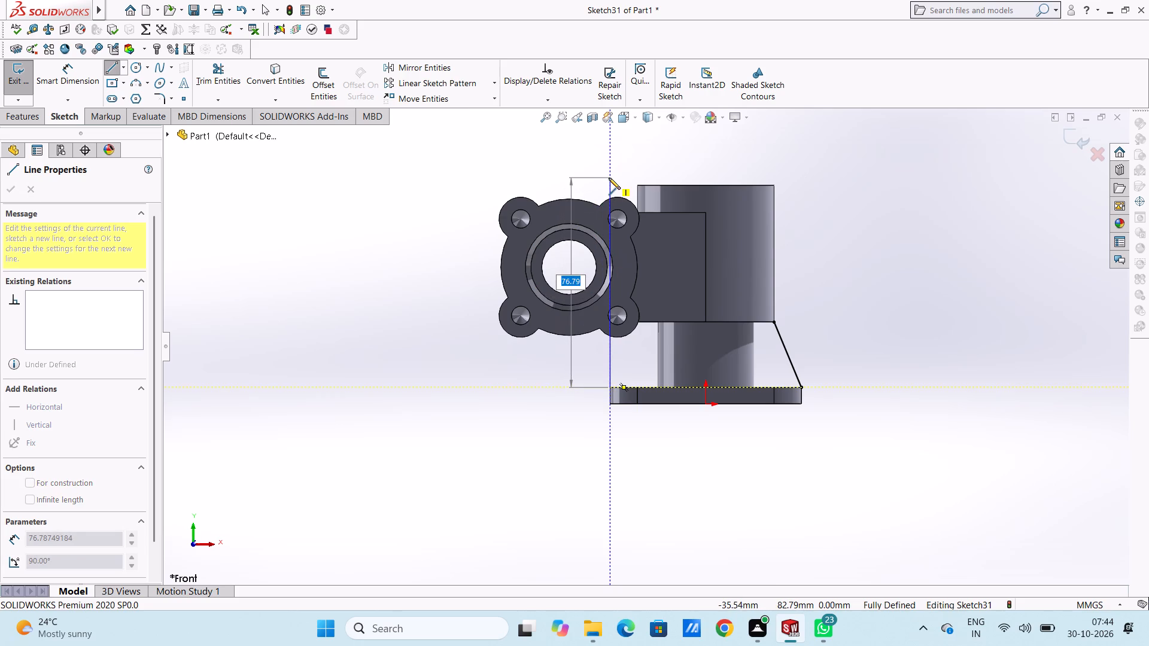
type("24")
key("Return")
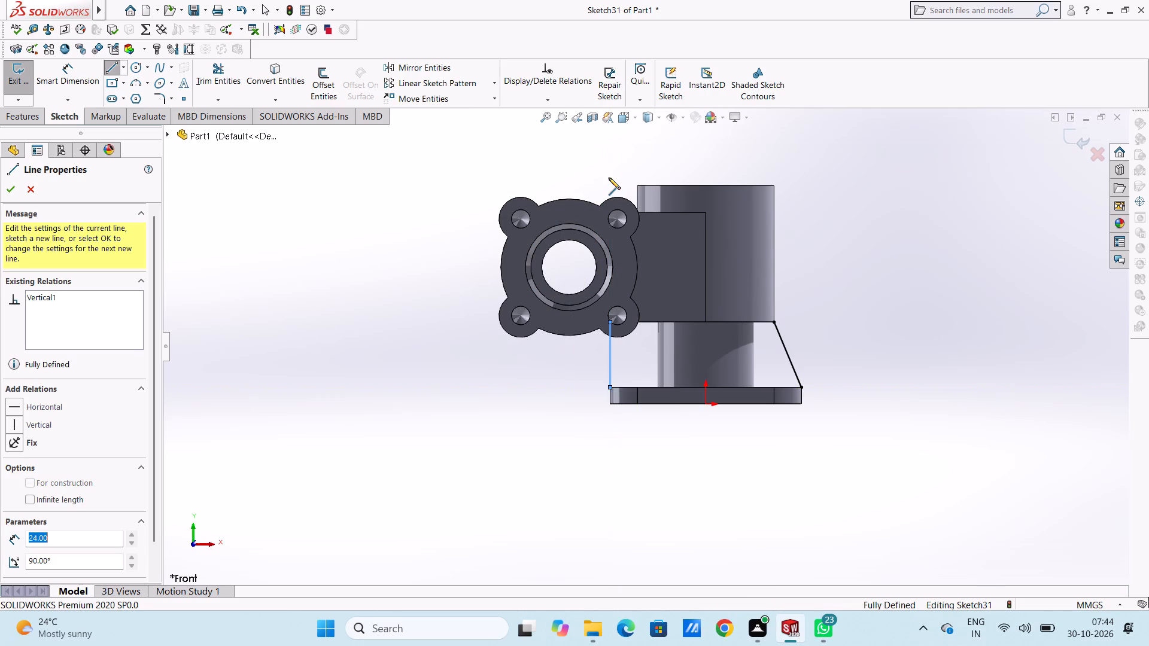
left_click(645, 324)
right_click(871, 215)
left_click(876, 227)
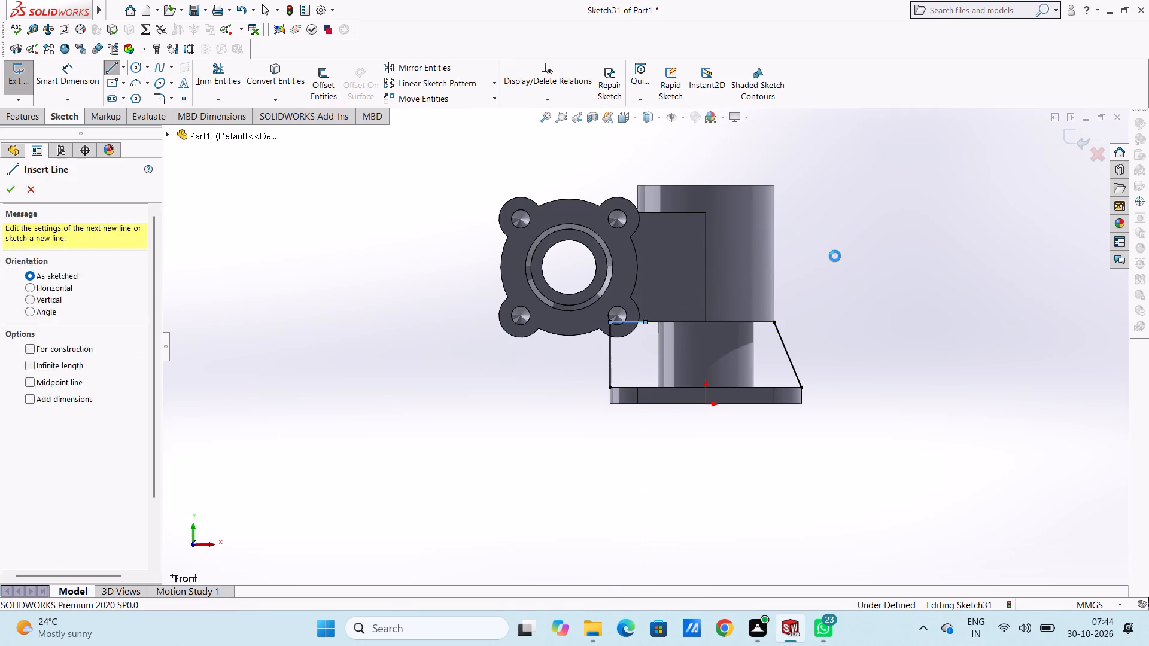
left_click(829, 260)
Dimension the vertical line on the left side of the neck at 24 mm.
left_click(71, 75)
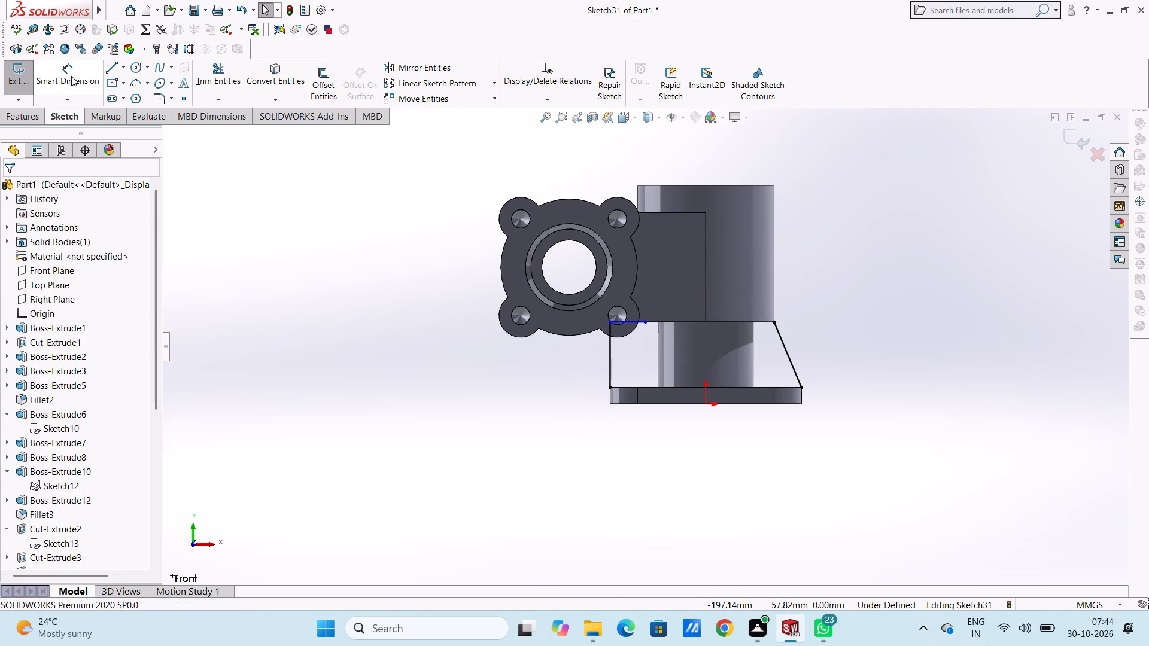
left_click(612, 355)
left_click(350, 394)
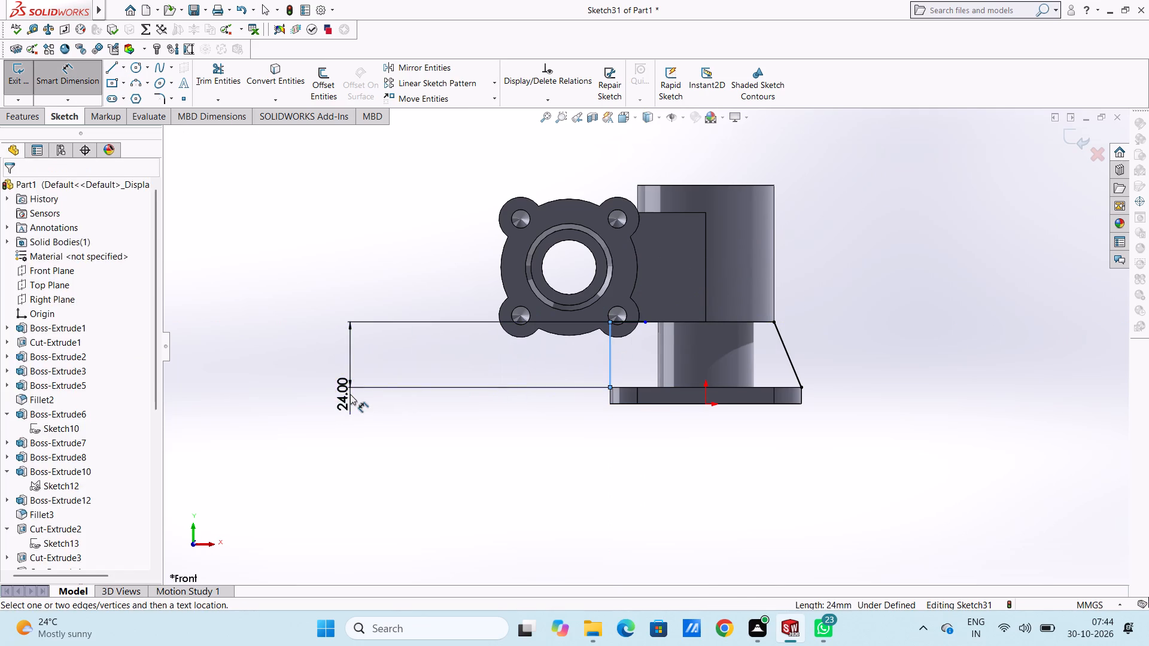
left_click(295, 377)
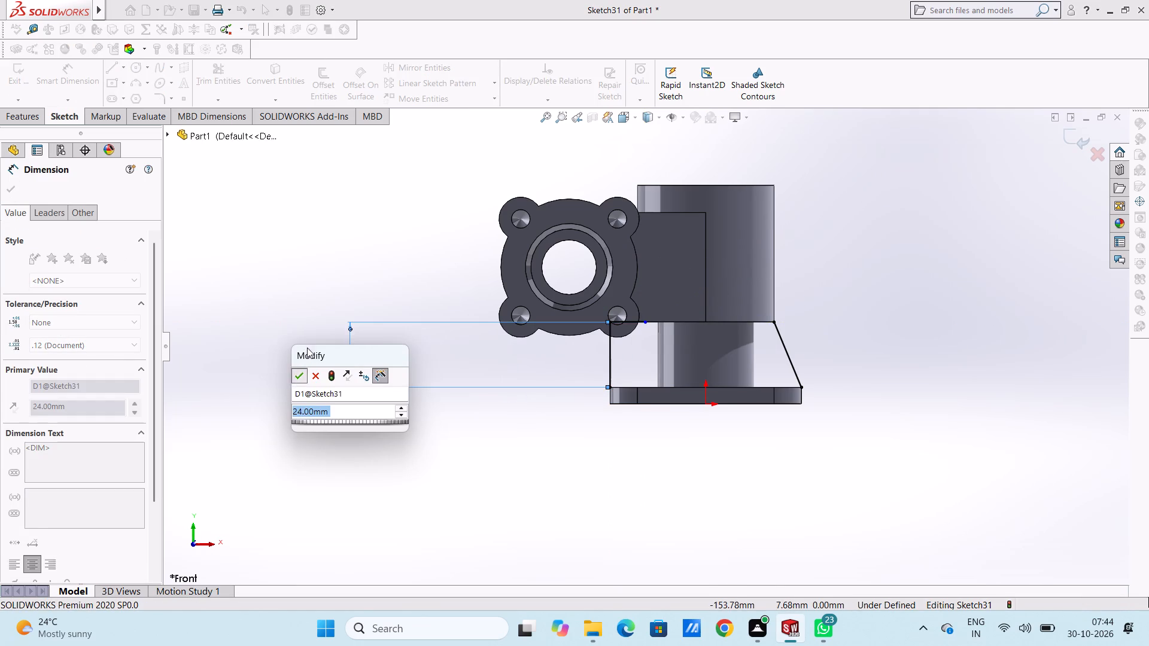
left_click(307, 348)
middle_click_drag(390, 264, 373, 302)
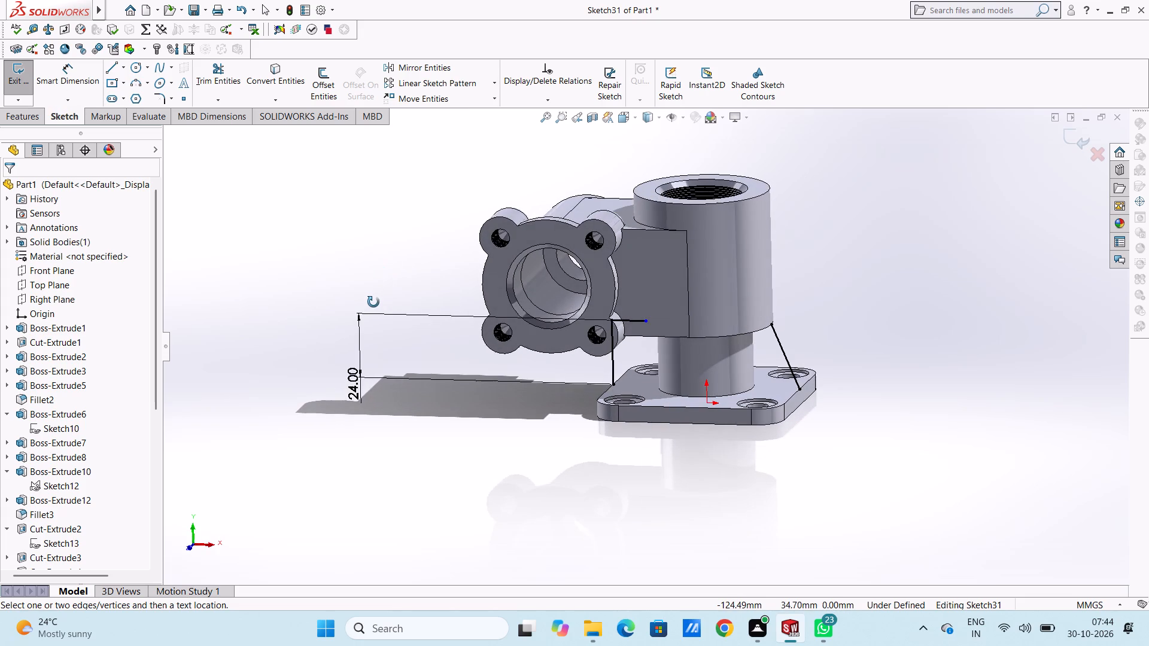
middle_click_drag(373, 302, 375, 302)
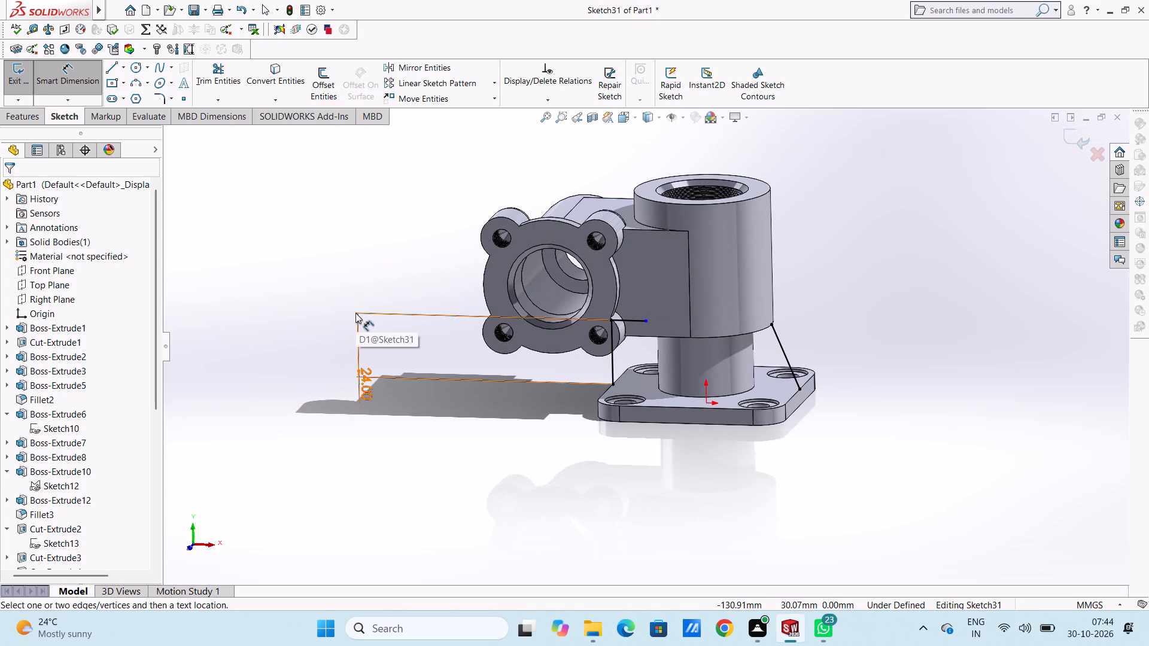
left_click(74, 88)
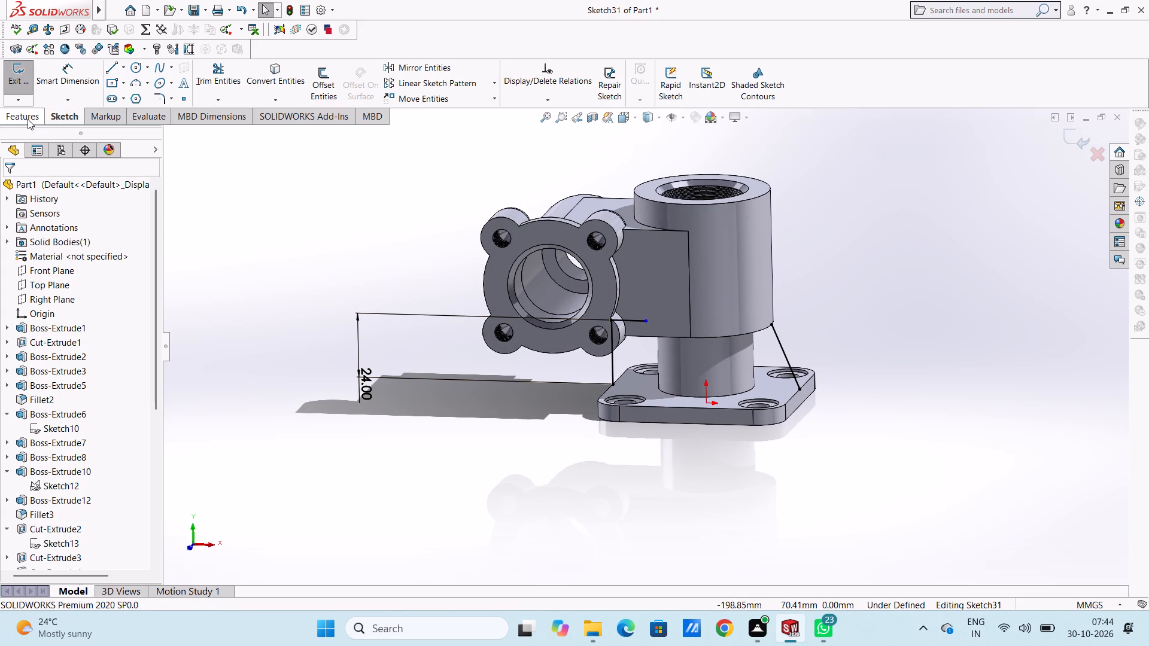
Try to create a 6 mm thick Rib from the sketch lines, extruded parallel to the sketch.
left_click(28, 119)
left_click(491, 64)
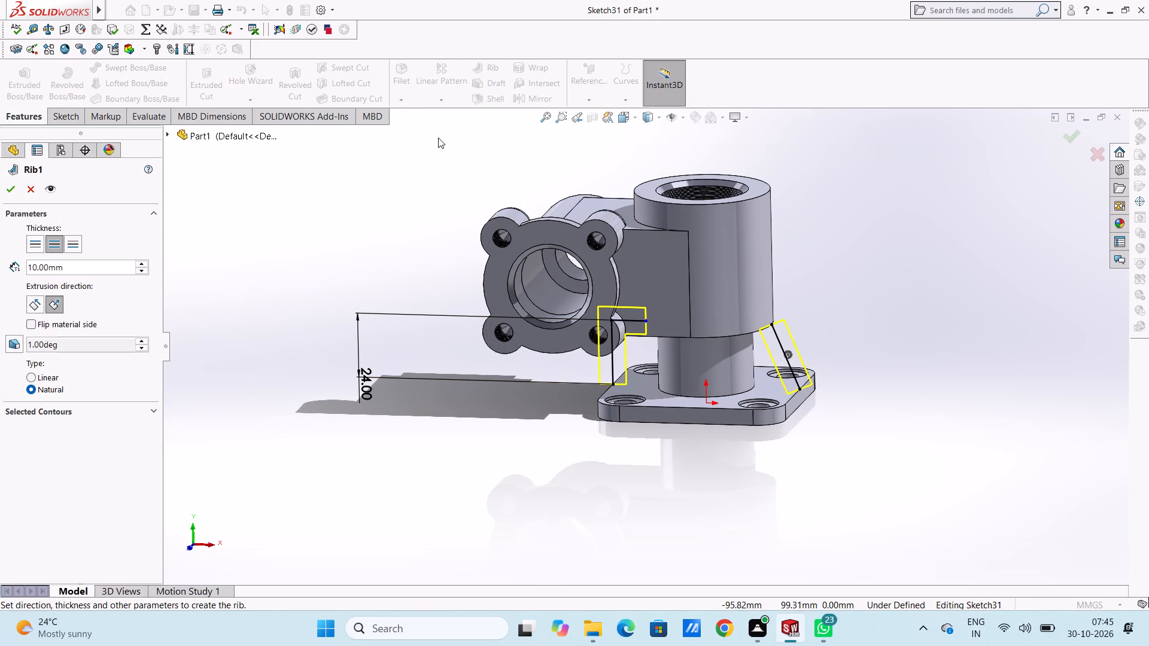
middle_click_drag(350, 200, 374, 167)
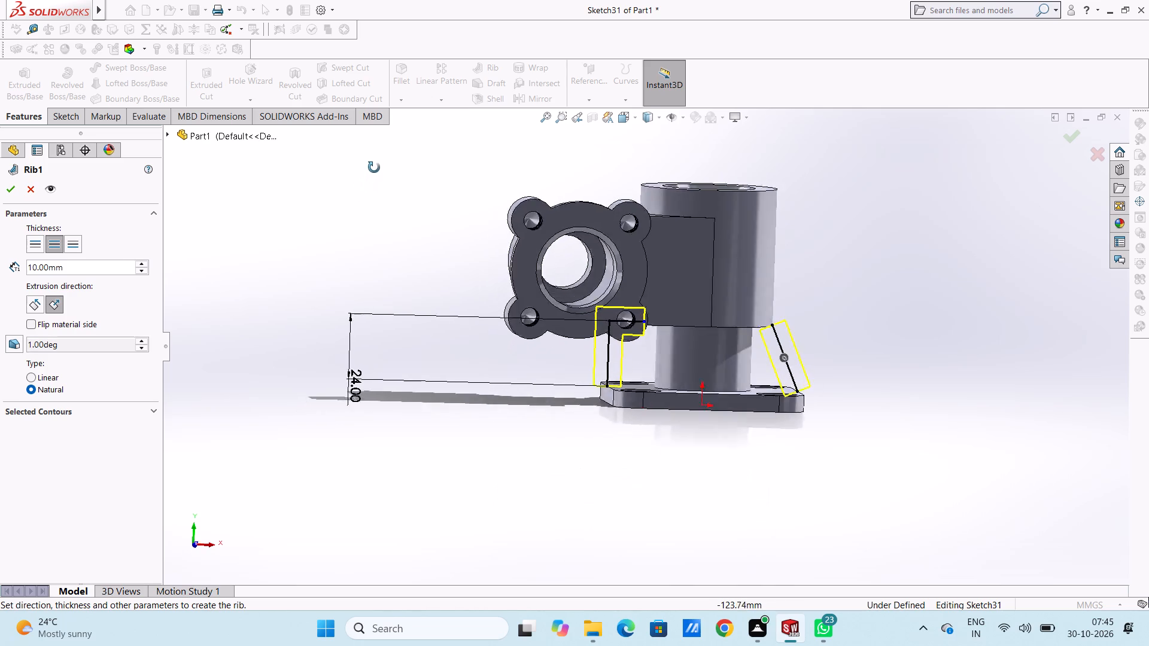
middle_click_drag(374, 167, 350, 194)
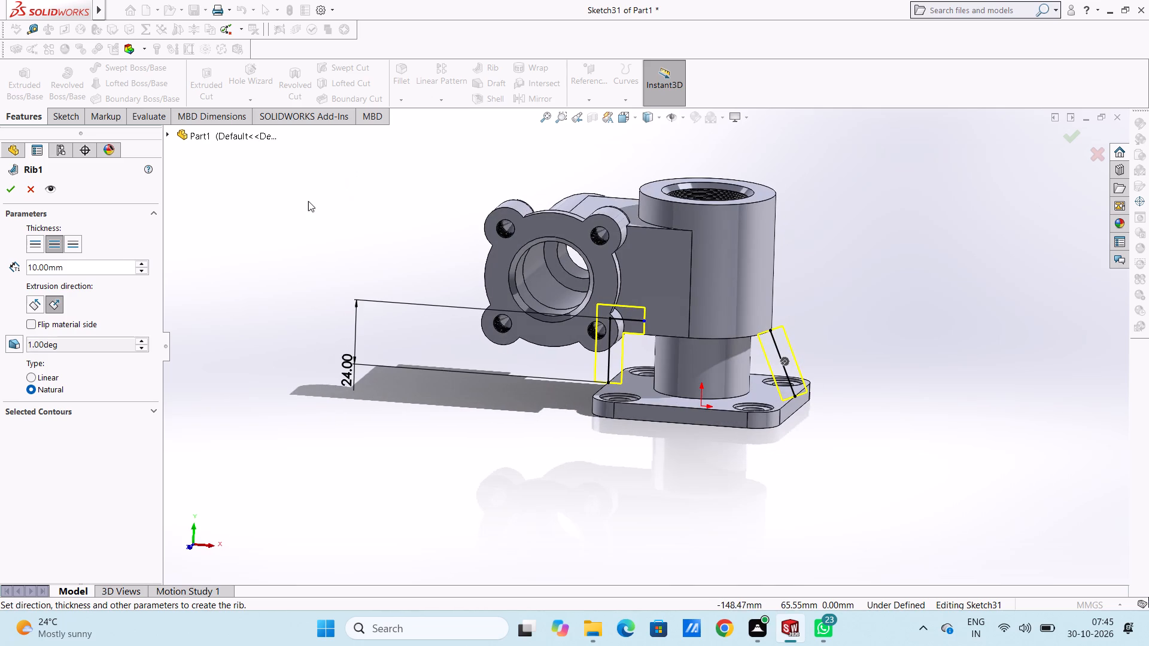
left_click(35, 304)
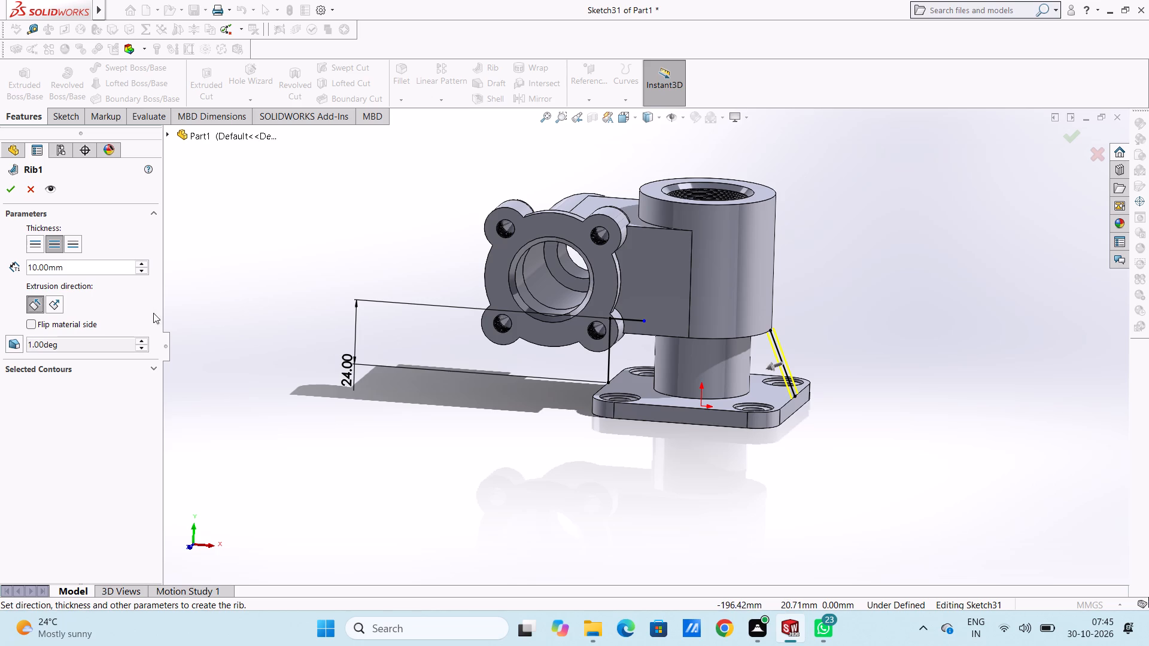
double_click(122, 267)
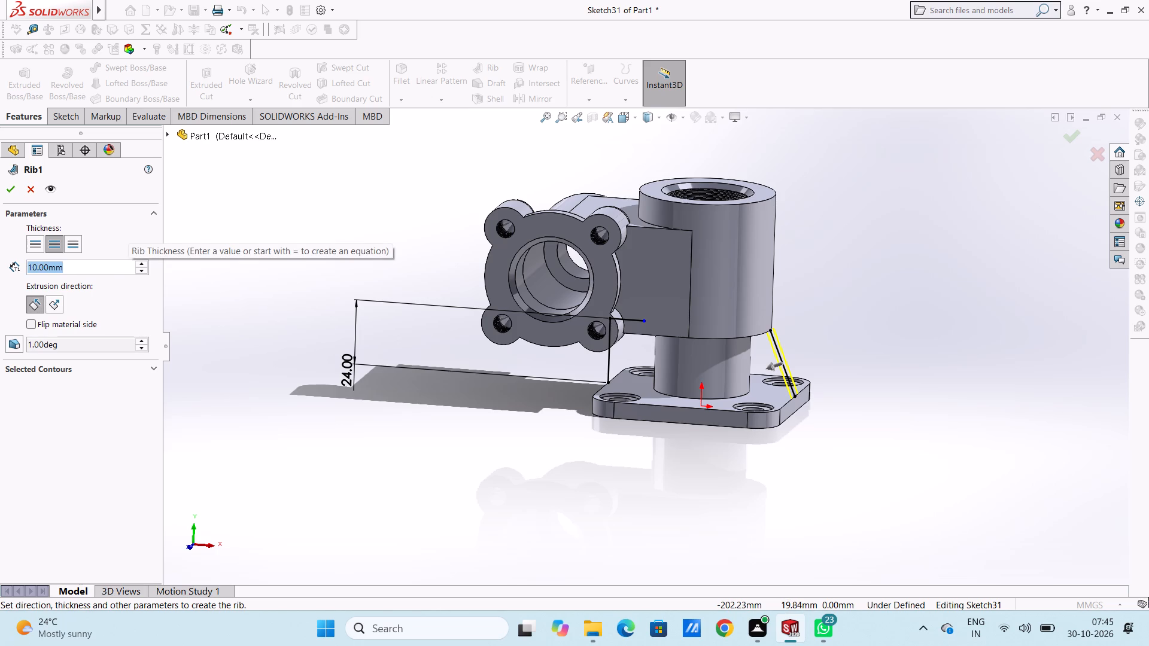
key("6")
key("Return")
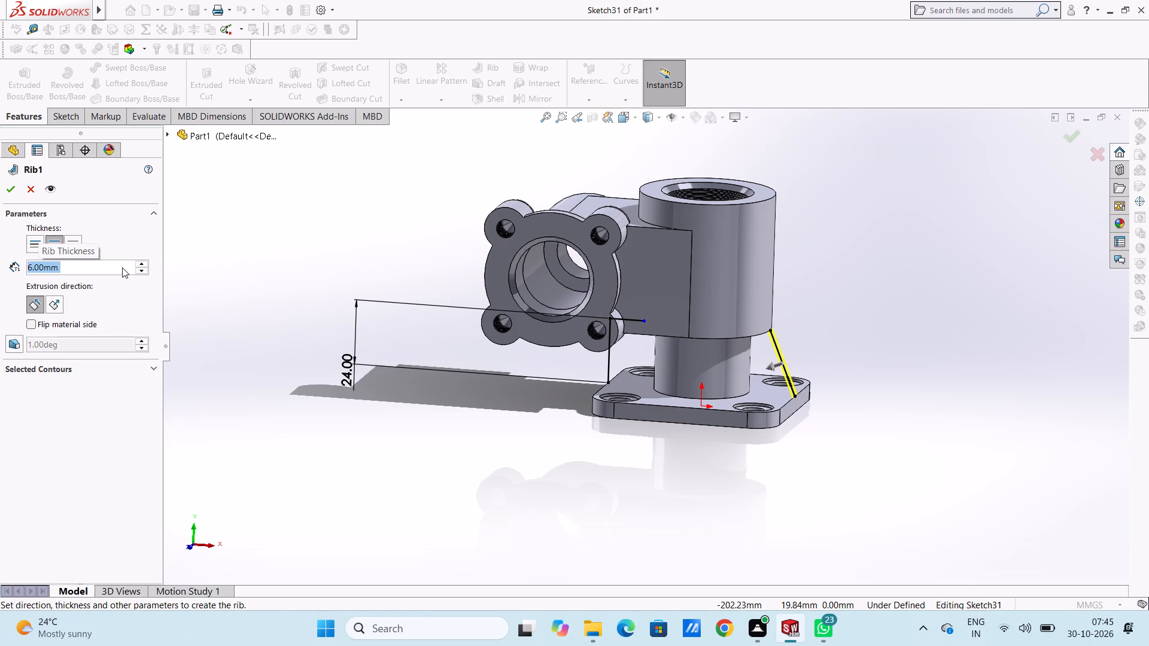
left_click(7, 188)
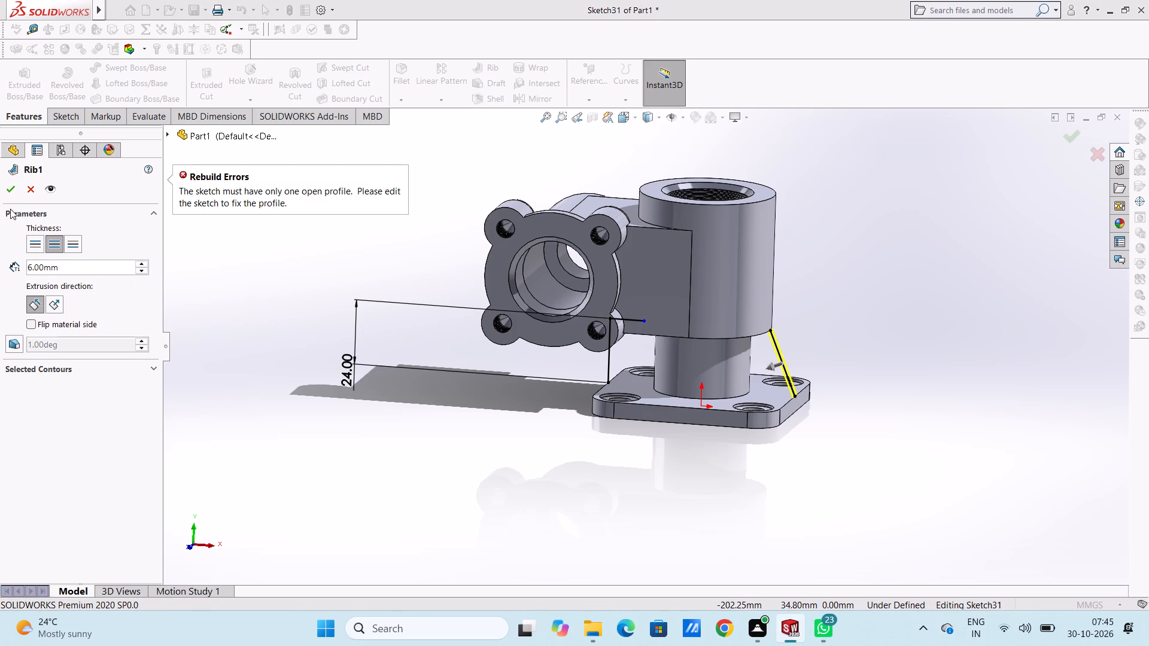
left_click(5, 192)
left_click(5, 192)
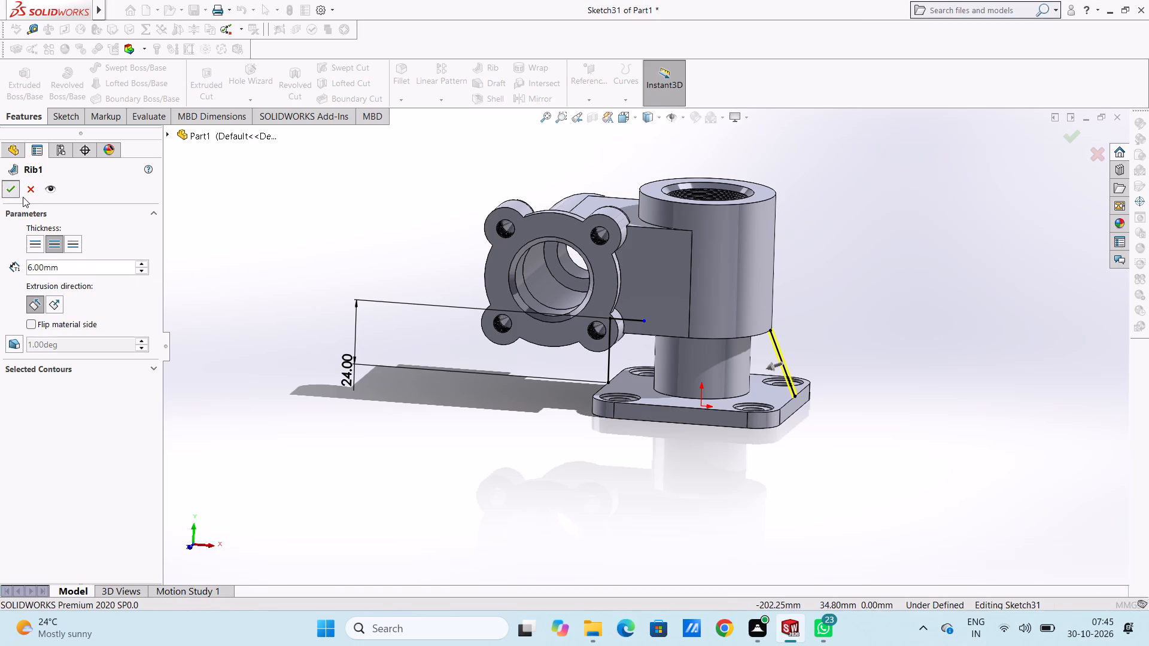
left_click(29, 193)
Close the left rib profile with lines from the short top line into the neck, down 24 mm, and about 21 mm back to the flange corner.
middle_click_drag(268, 292, 293, 263)
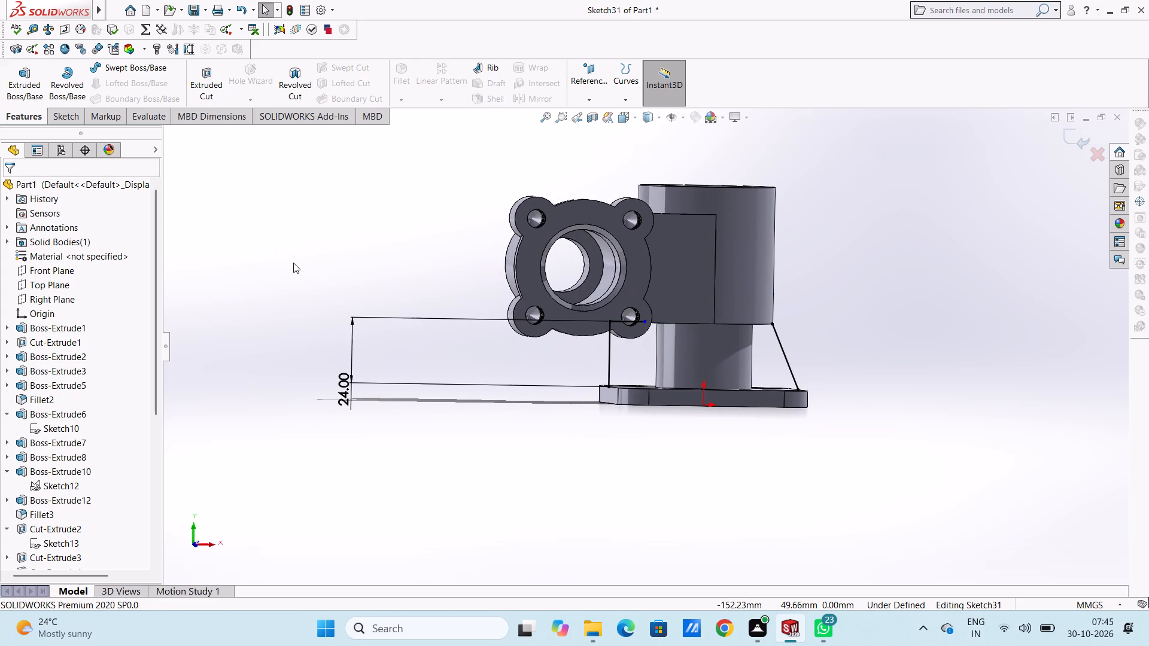
key("ctrl+1")
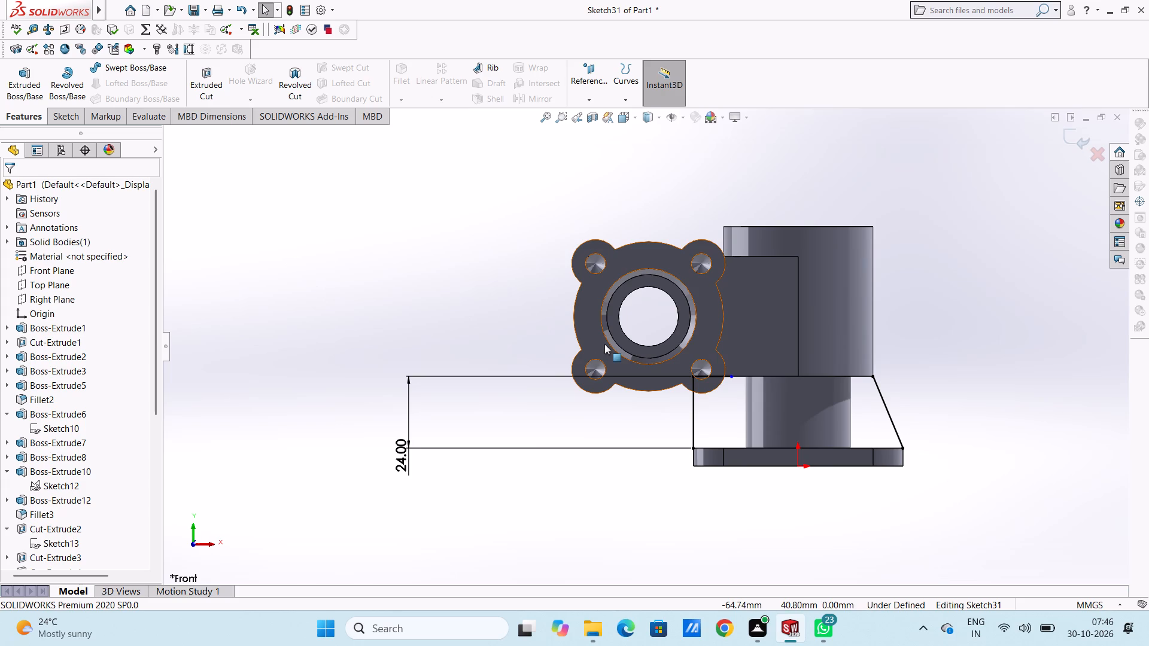
scroll(839, 504, "down", 2)
scroll(834, 391, "down", 1)
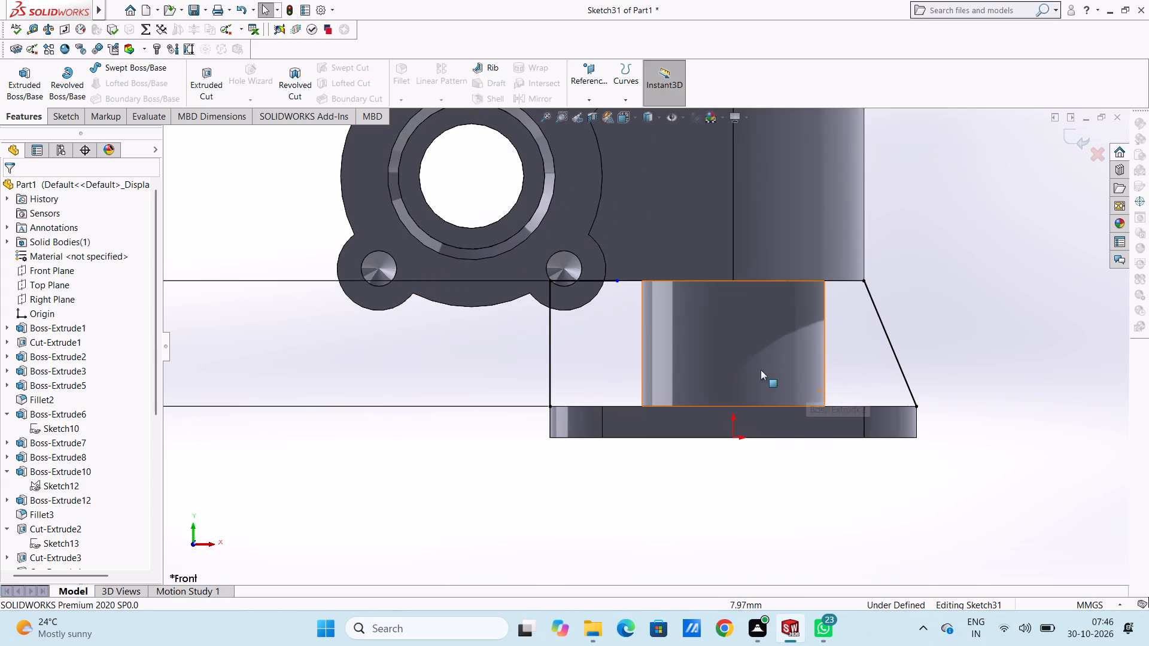
scroll(843, 345, "down", 1)
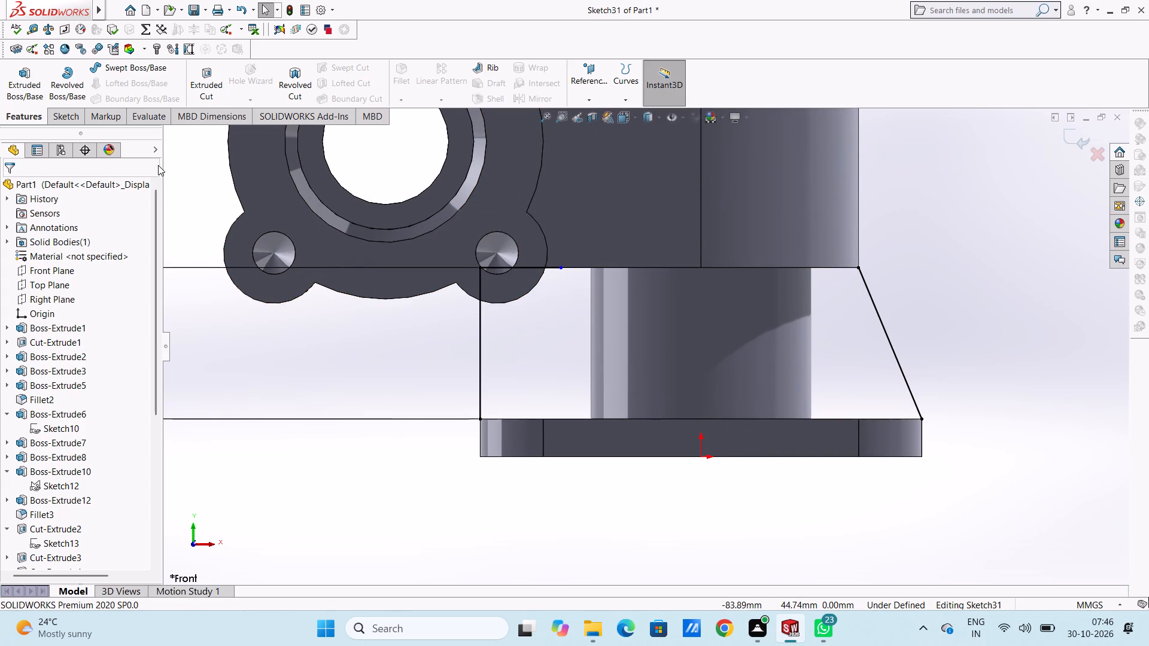
left_click(61, 123)
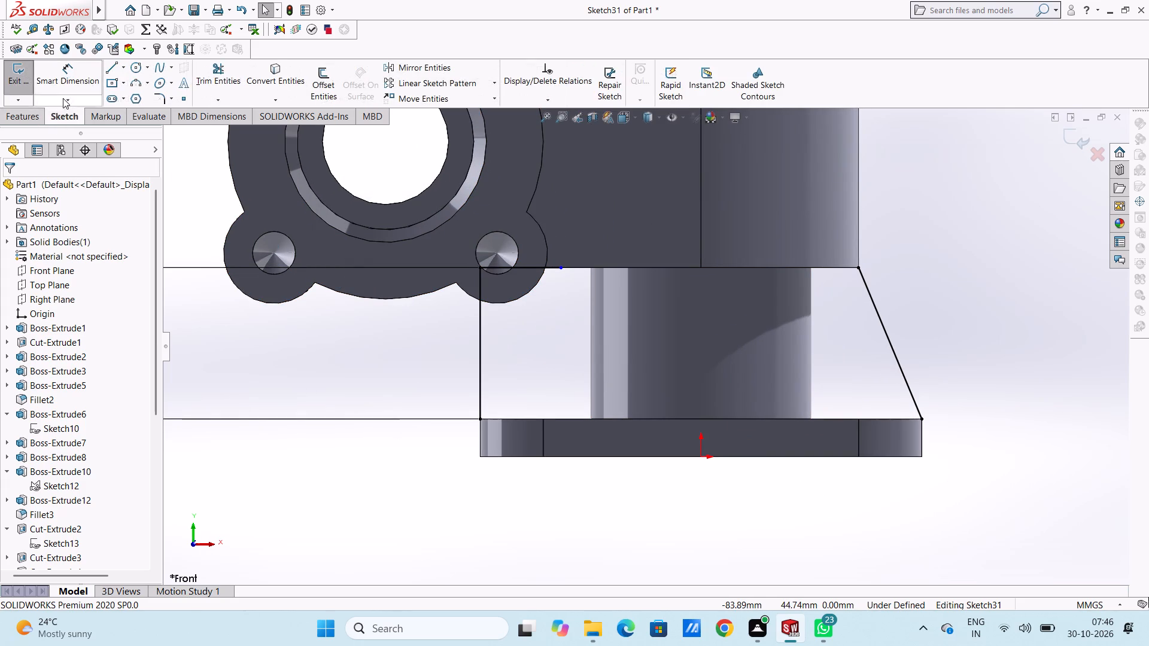
left_click(75, 74)
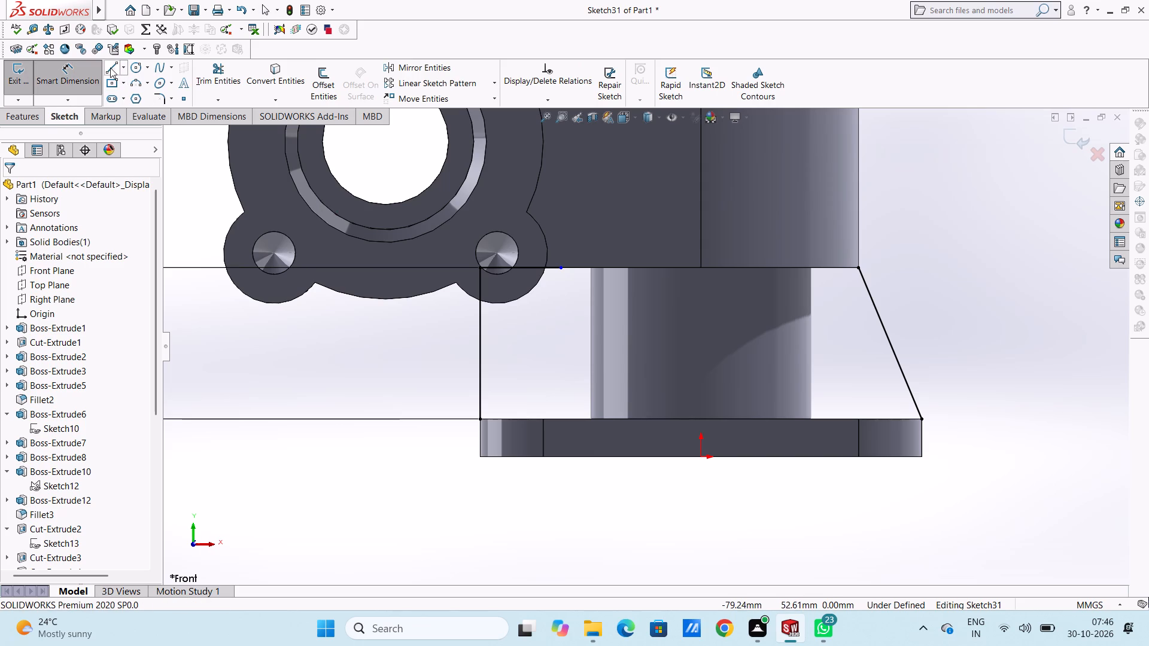
left_click(110, 68)
scroll(495, 287, "up", 3)
scroll(626, 375, "down", 5)
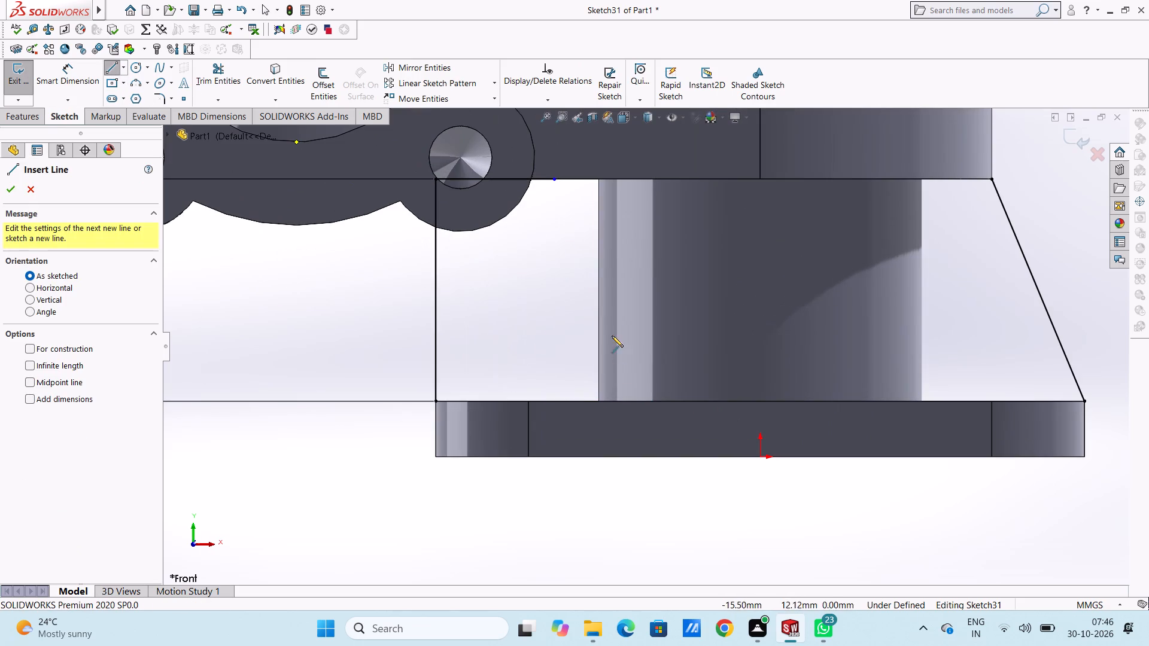
left_click(557, 182)
left_click(634, 179)
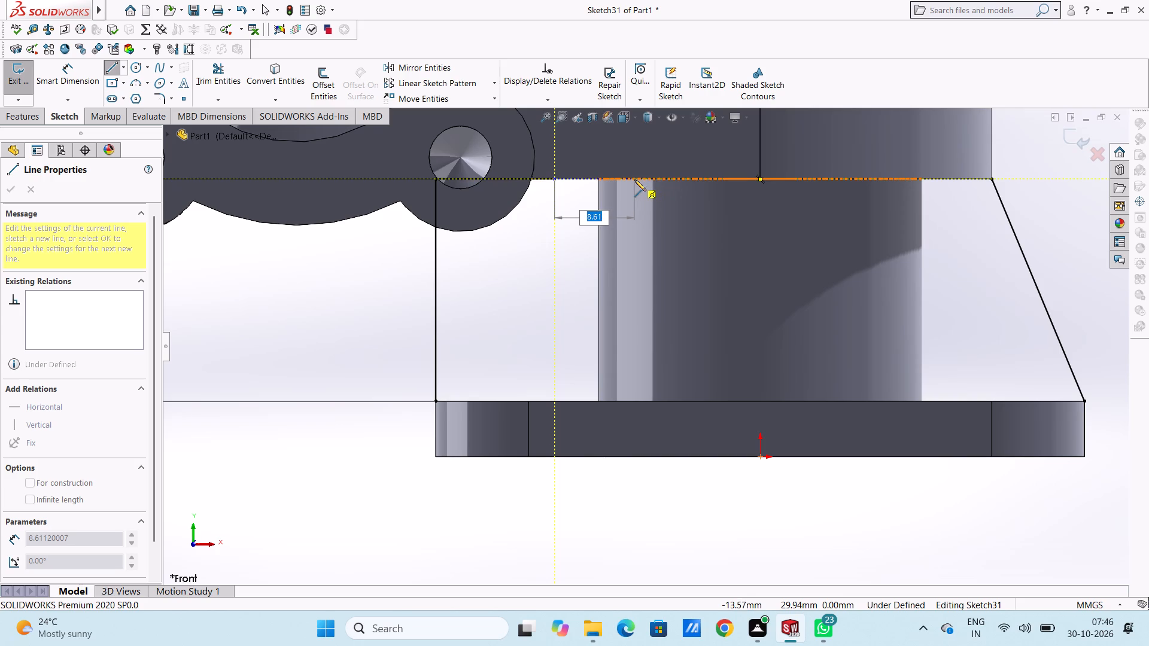
left_click(638, 403)
left_click(435, 401)
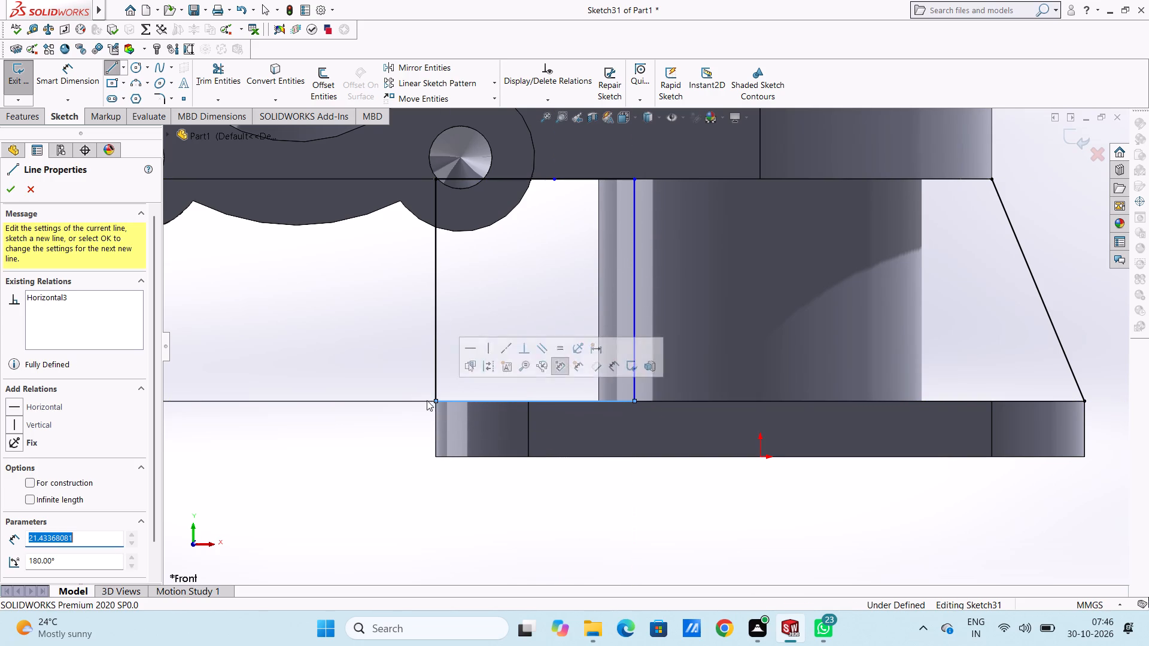
right_click(338, 341)
double_click(343, 349)
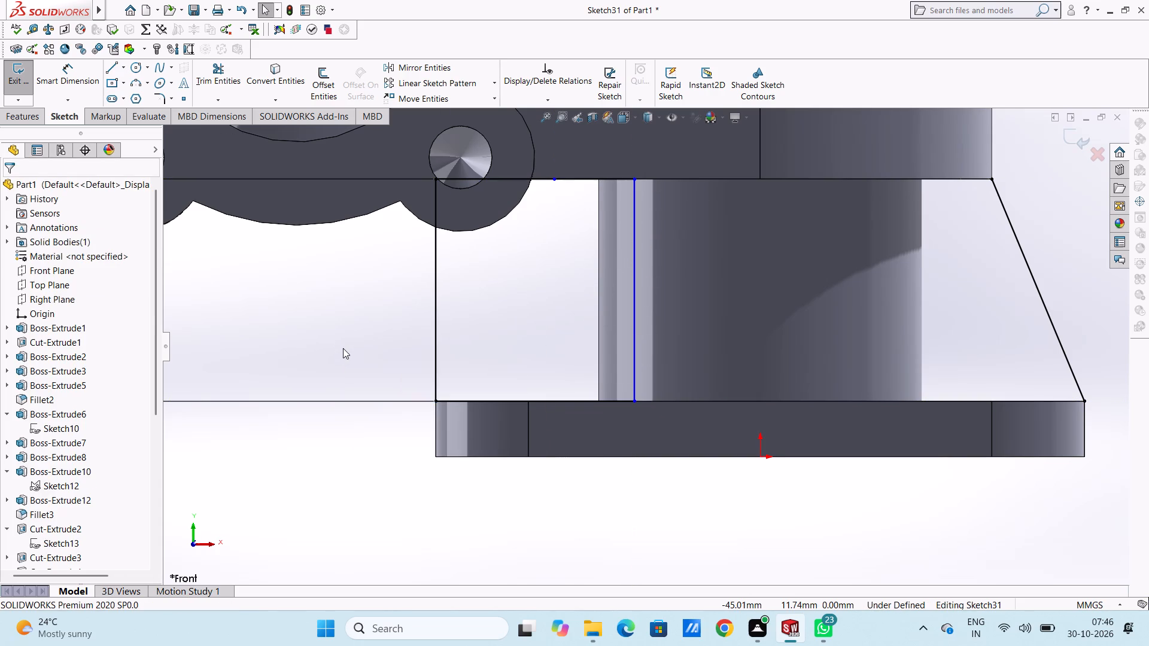
Close the right rib profile from the sloped line's top end into the neck, down to the flange, and about 21 mm out to its corner.
scroll(343, 348, "up", 4)
left_click(114, 71)
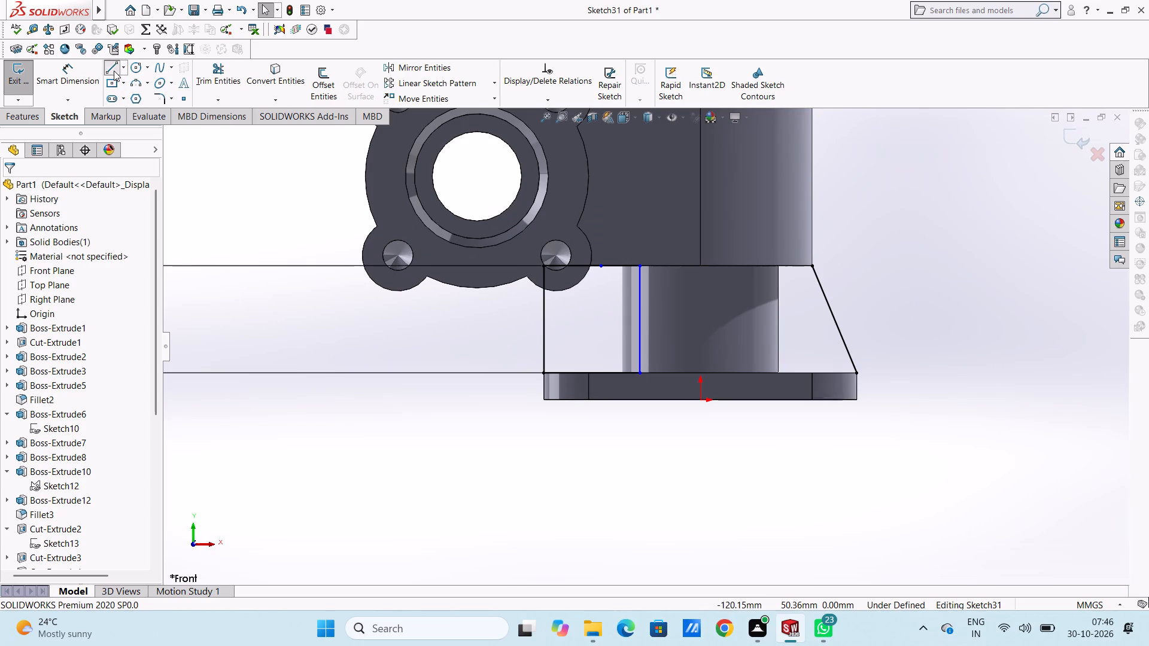
left_click(812, 266)
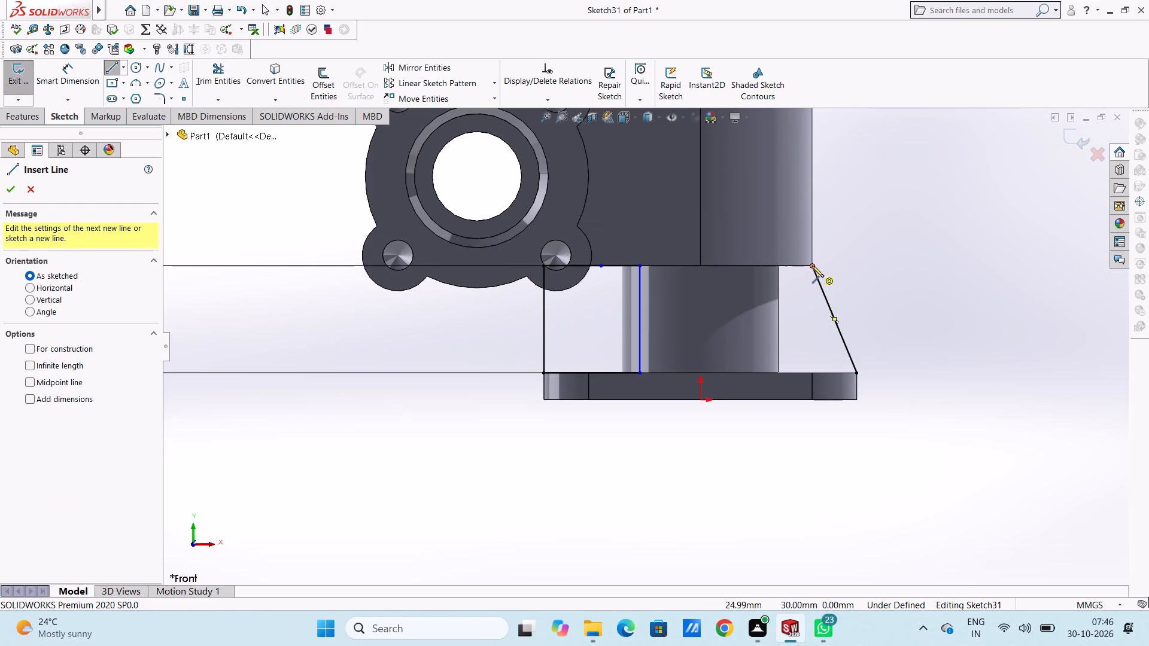
left_click(762, 265)
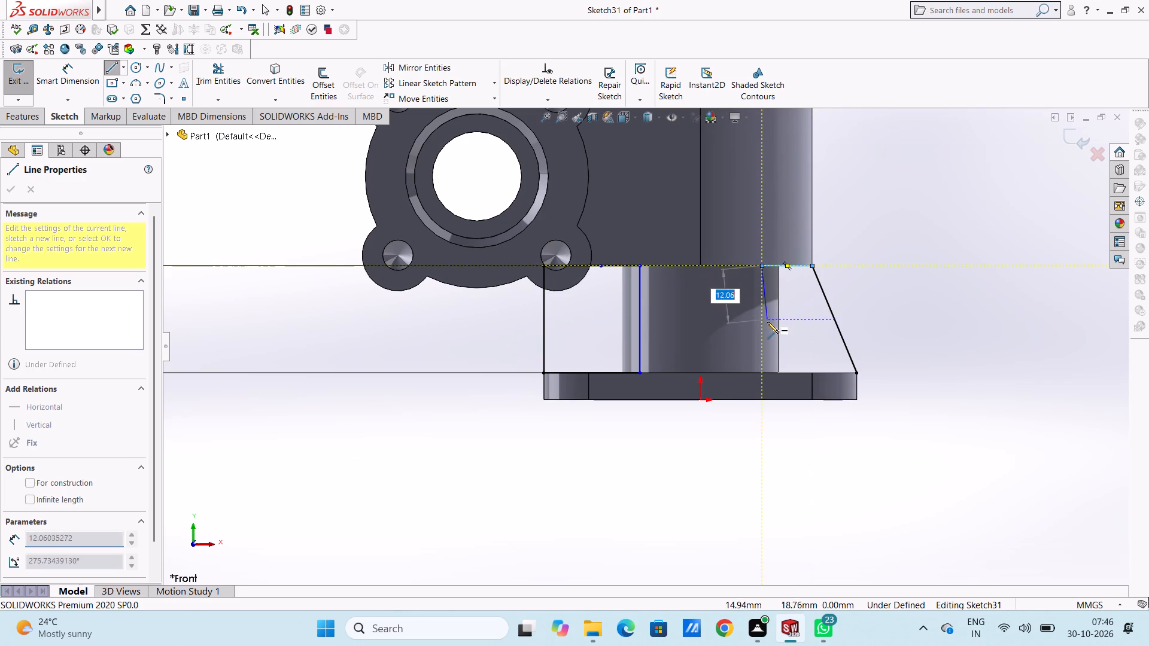
left_click(762, 374)
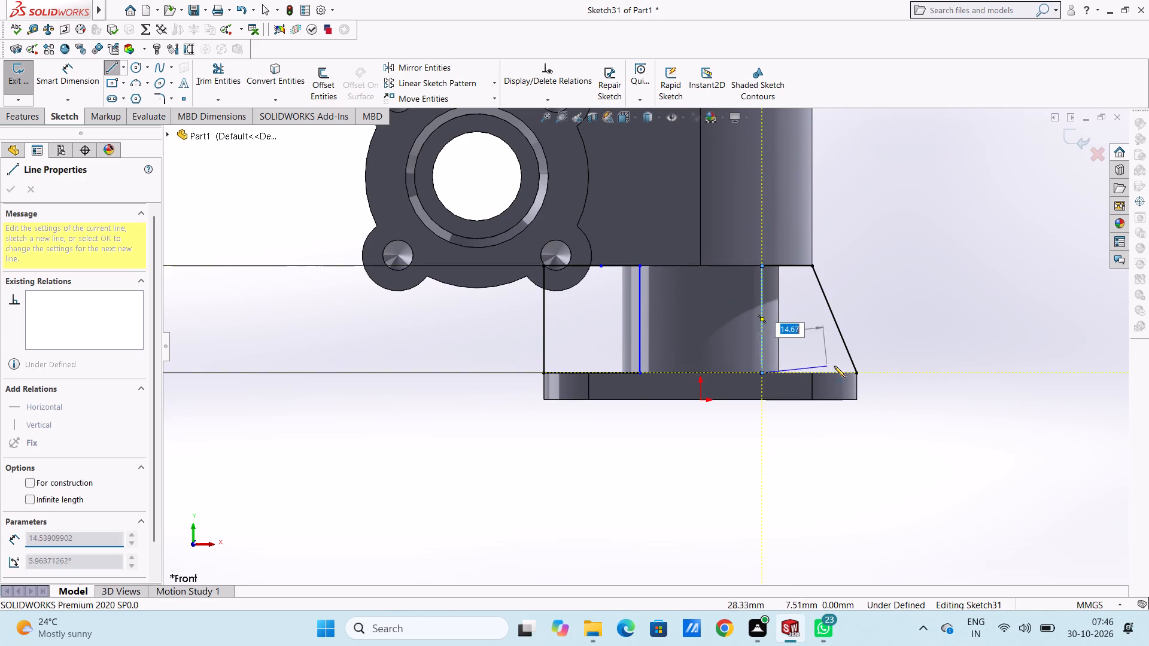
left_click(856, 376)
right_click(935, 270)
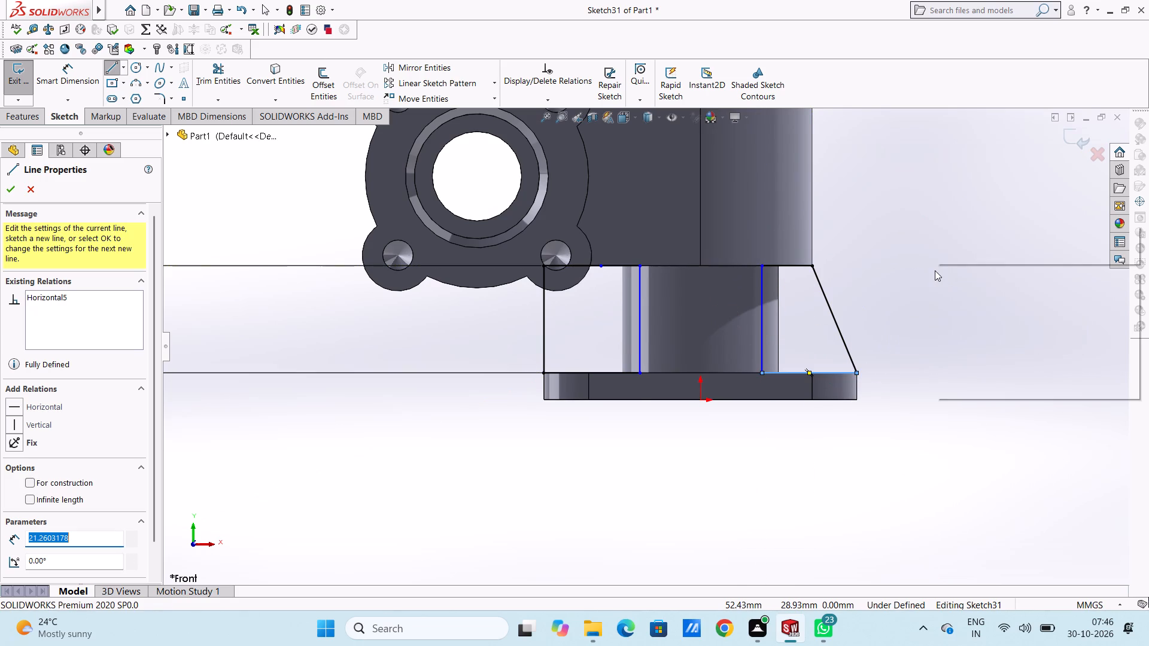
left_click(943, 280)
left_click(892, 273)
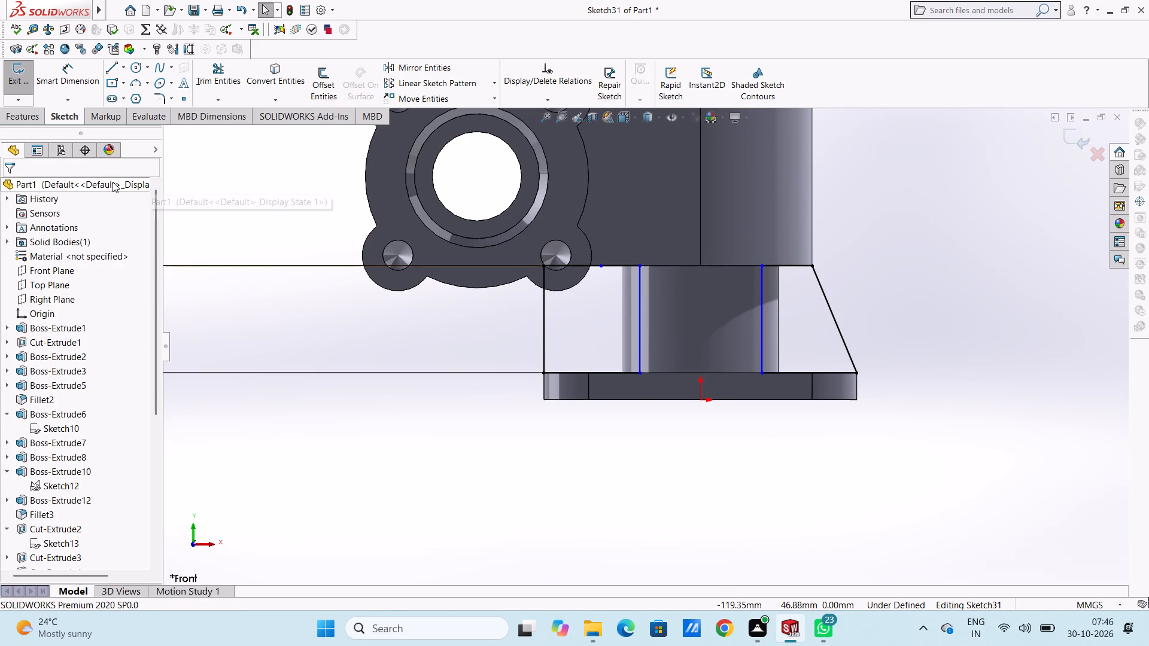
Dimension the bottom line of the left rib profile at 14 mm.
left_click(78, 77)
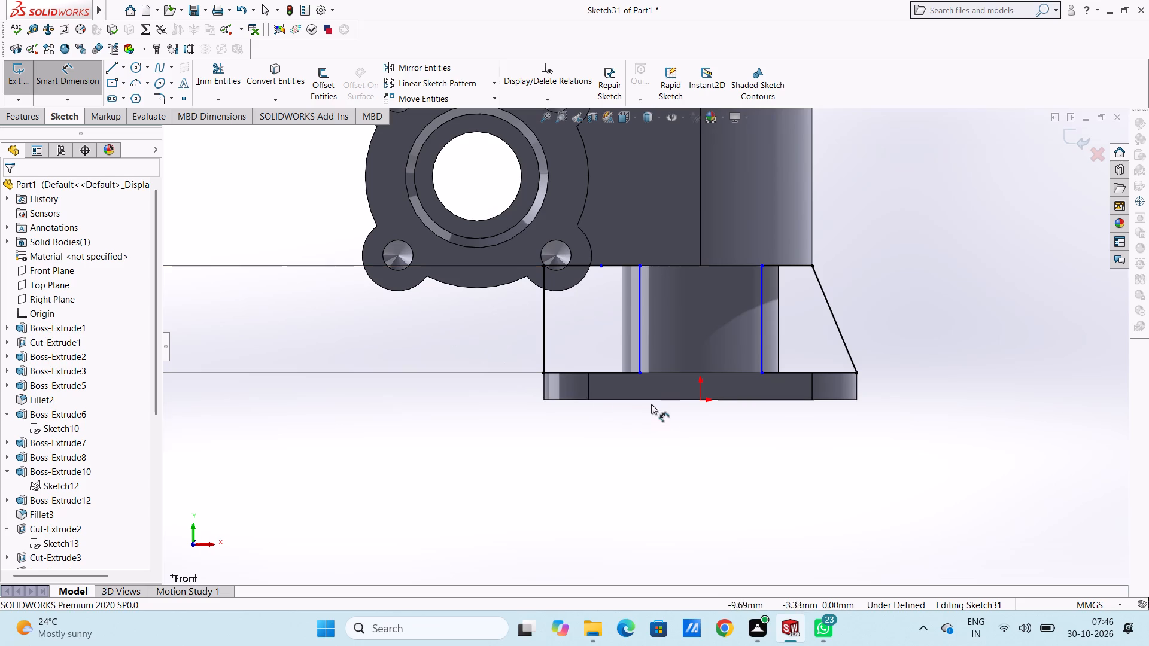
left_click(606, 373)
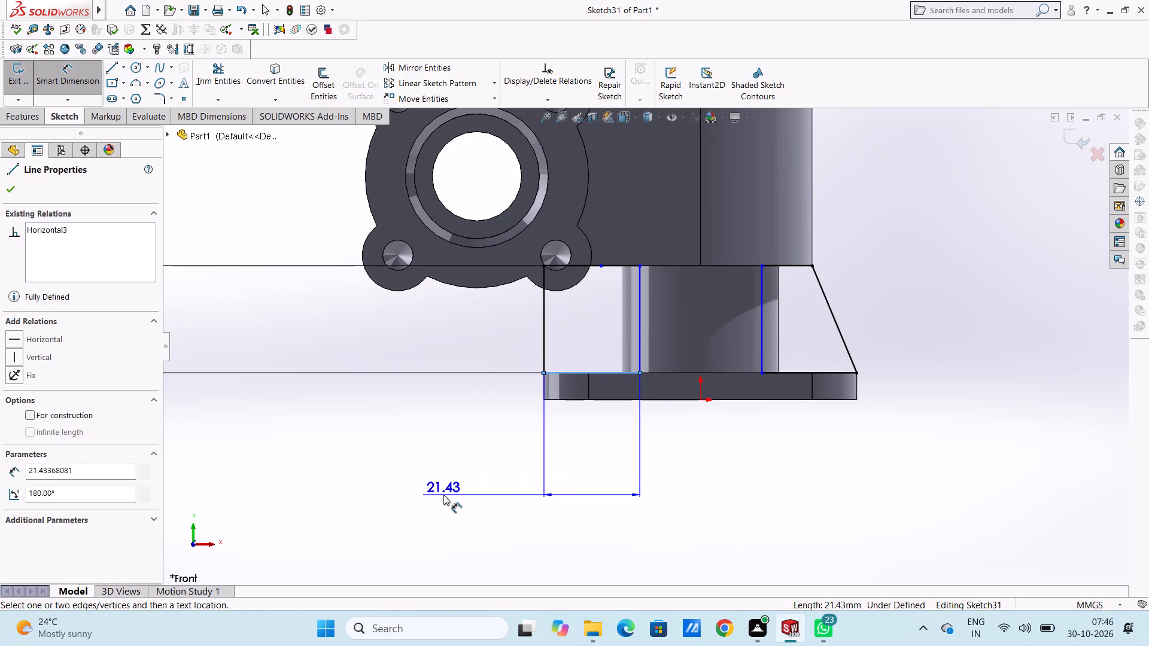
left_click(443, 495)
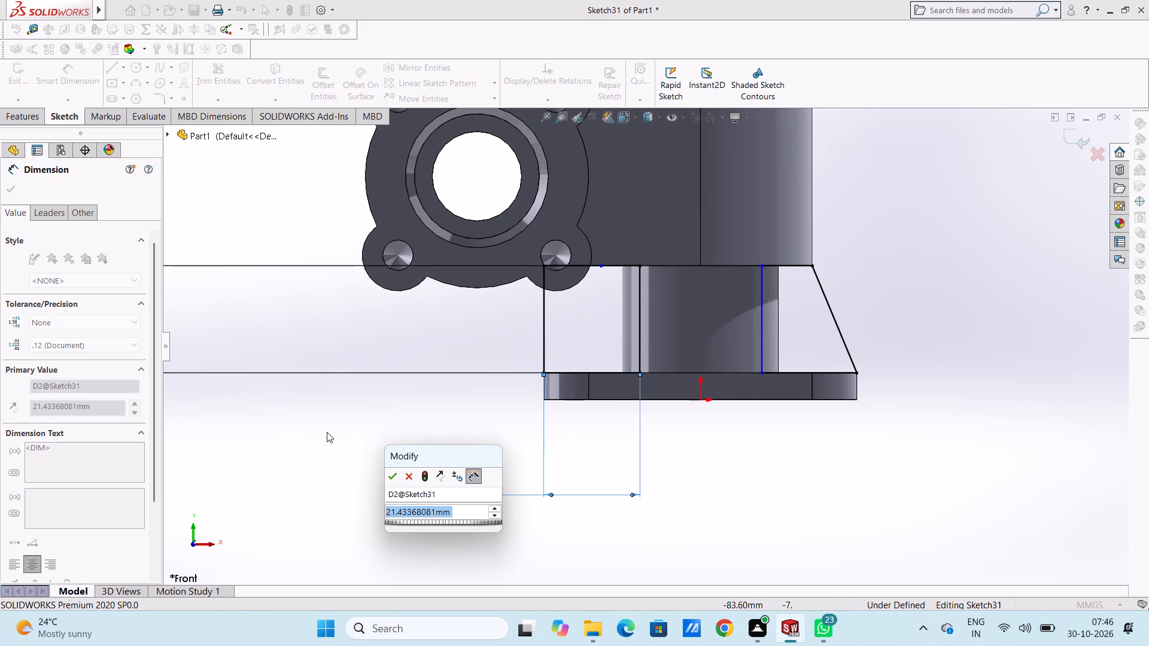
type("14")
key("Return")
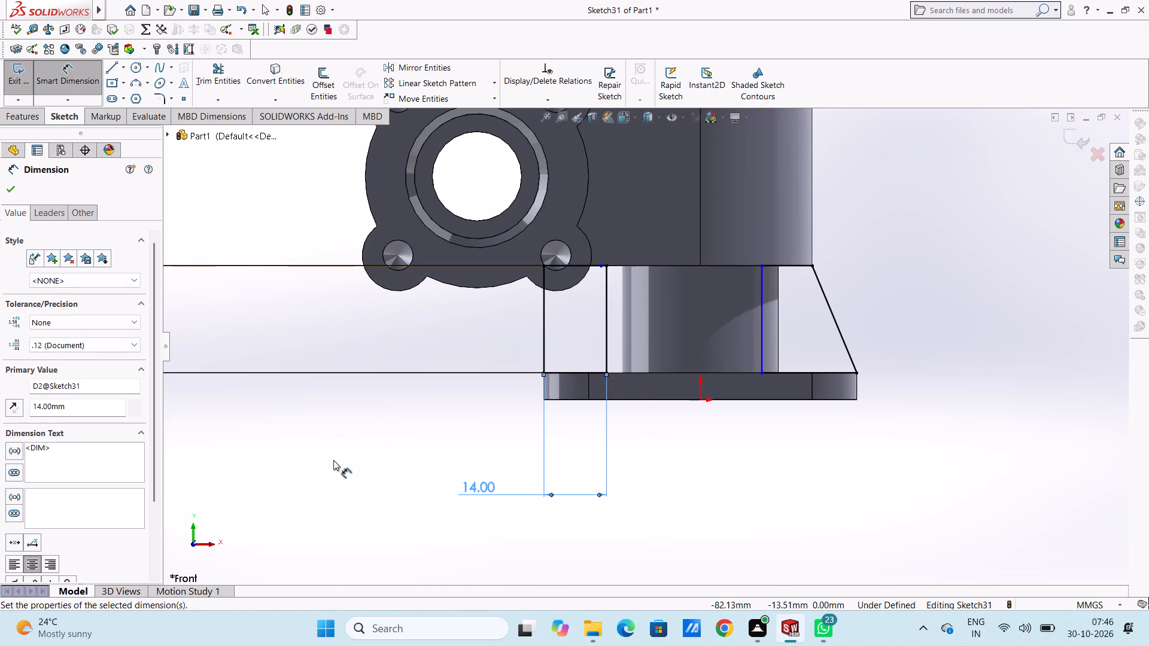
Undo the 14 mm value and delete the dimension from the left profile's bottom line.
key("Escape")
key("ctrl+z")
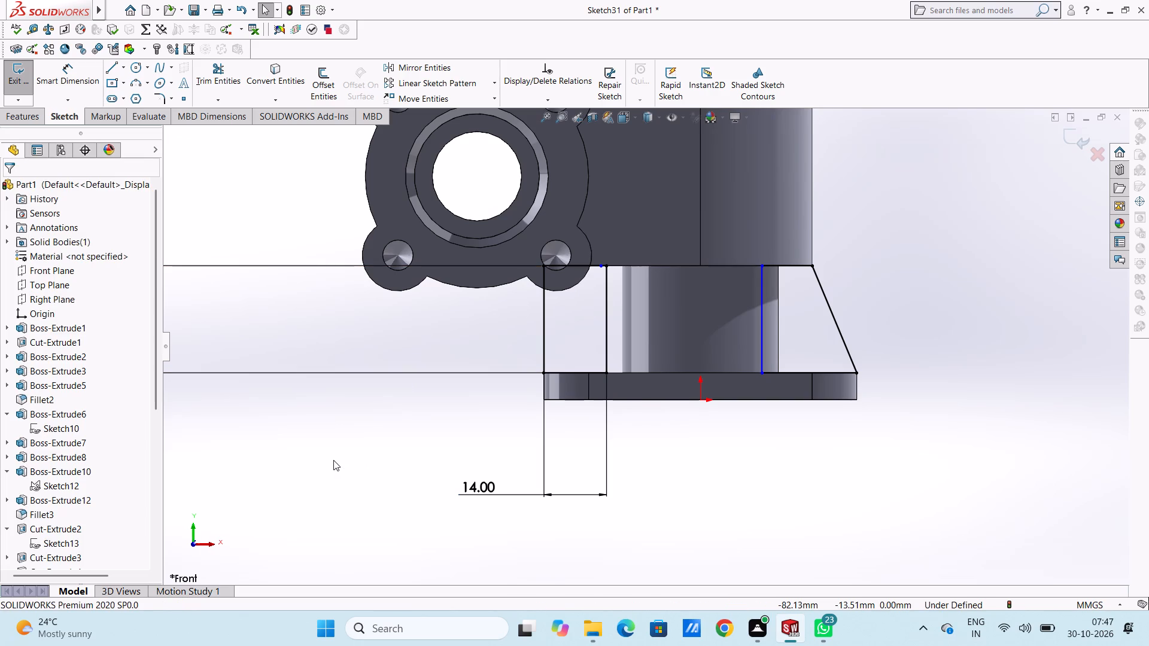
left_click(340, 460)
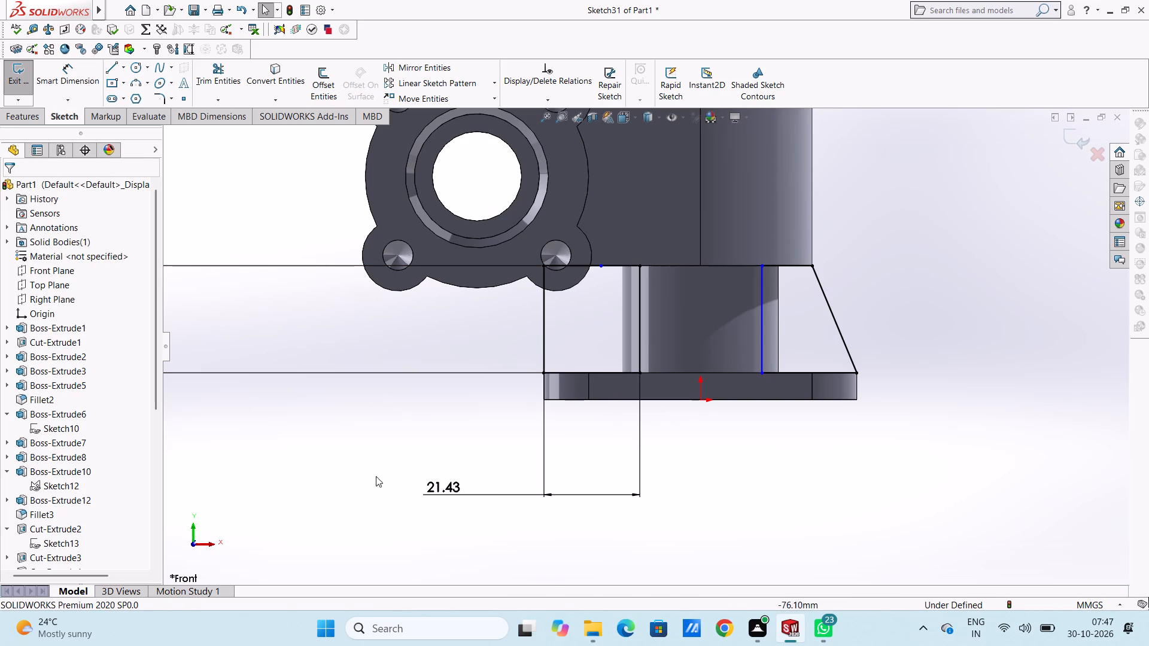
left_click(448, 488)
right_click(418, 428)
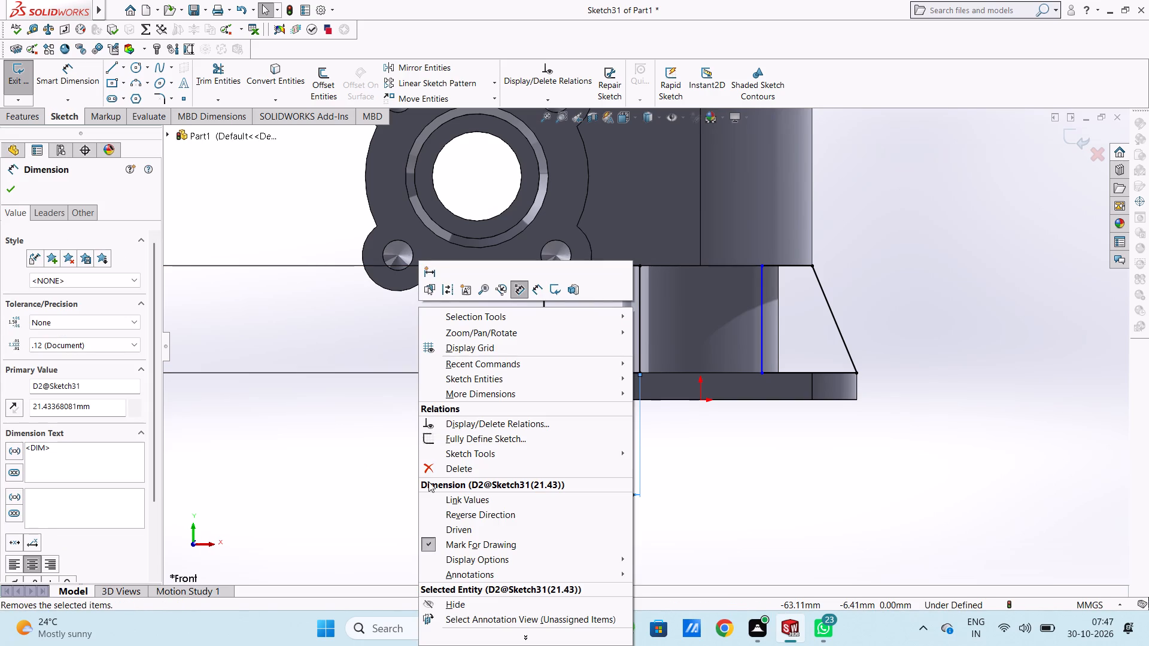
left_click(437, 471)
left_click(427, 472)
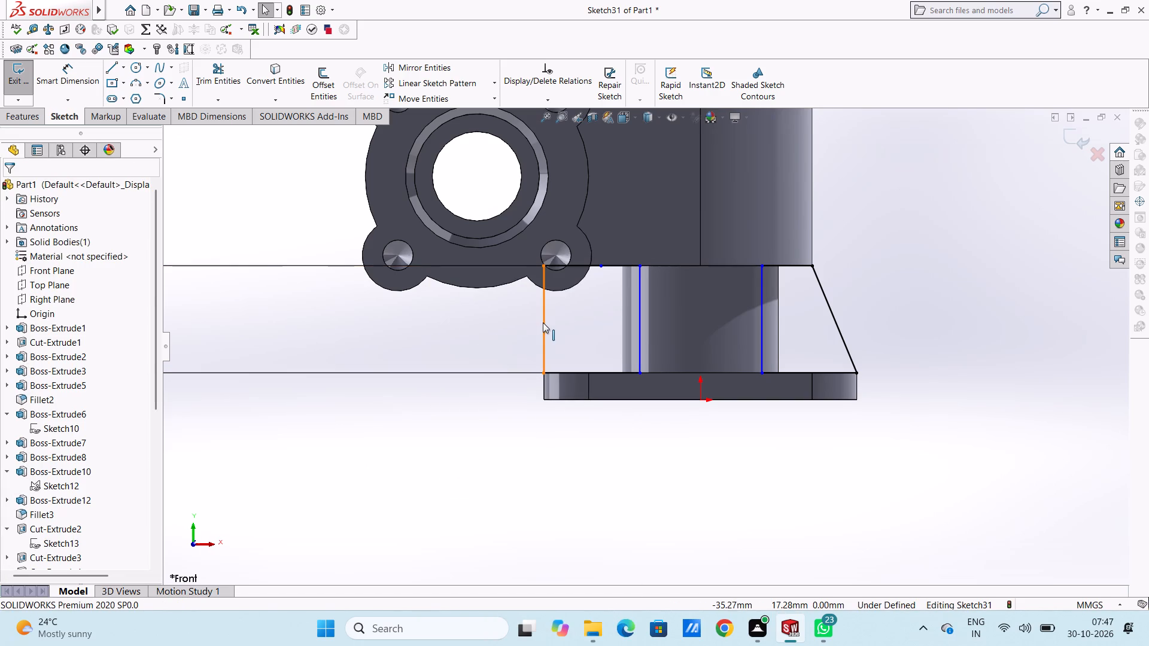
Delete the outer vertical line of the left rib profile.
left_click(543, 322)
right_click(453, 327)
left_click(498, 484)
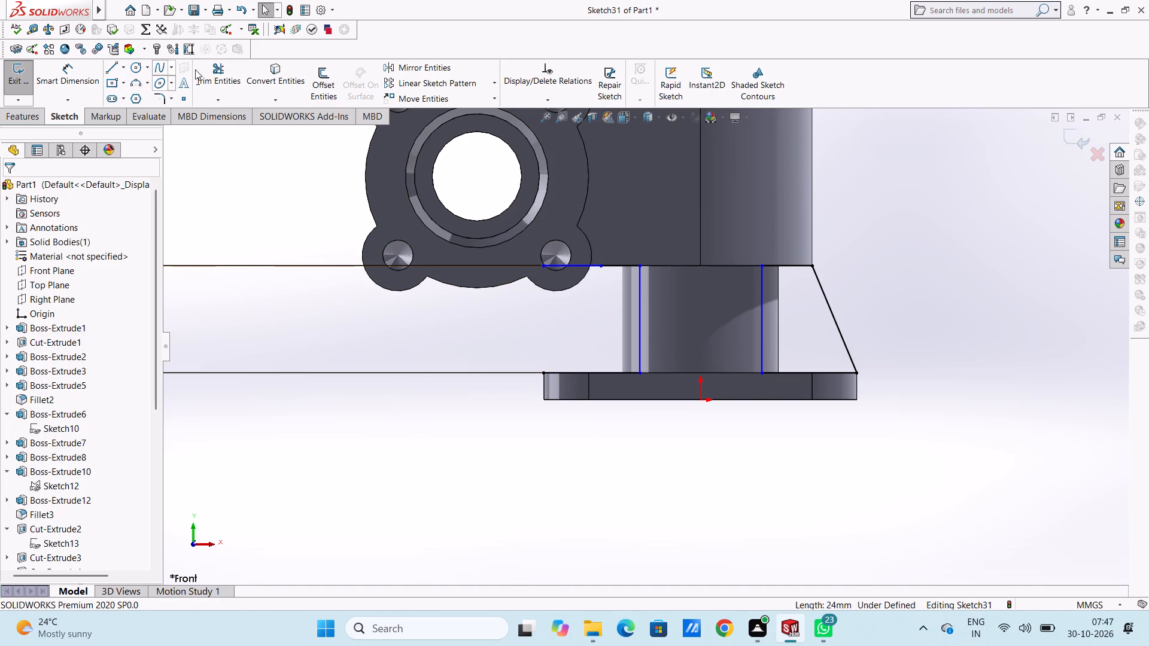
Offset the left profile's vertical line inside the neck outward by 14 mm, with chain selection off.
left_click(315, 81)
left_click(640, 307)
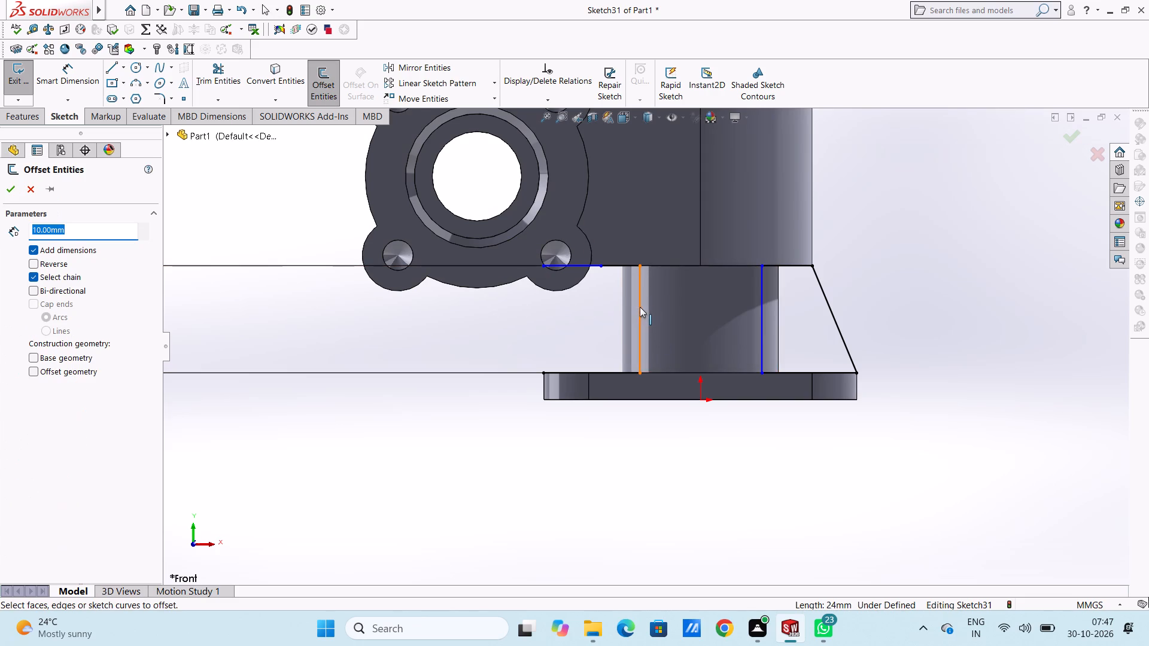
left_click(32, 277)
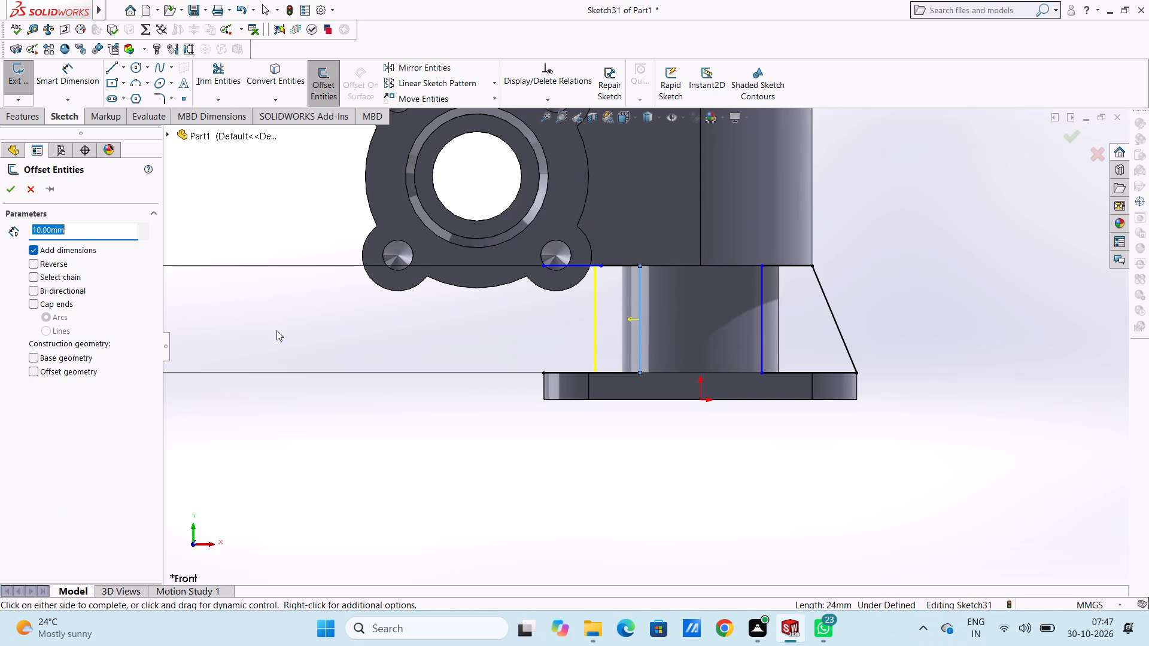
type("14")
key("Return")
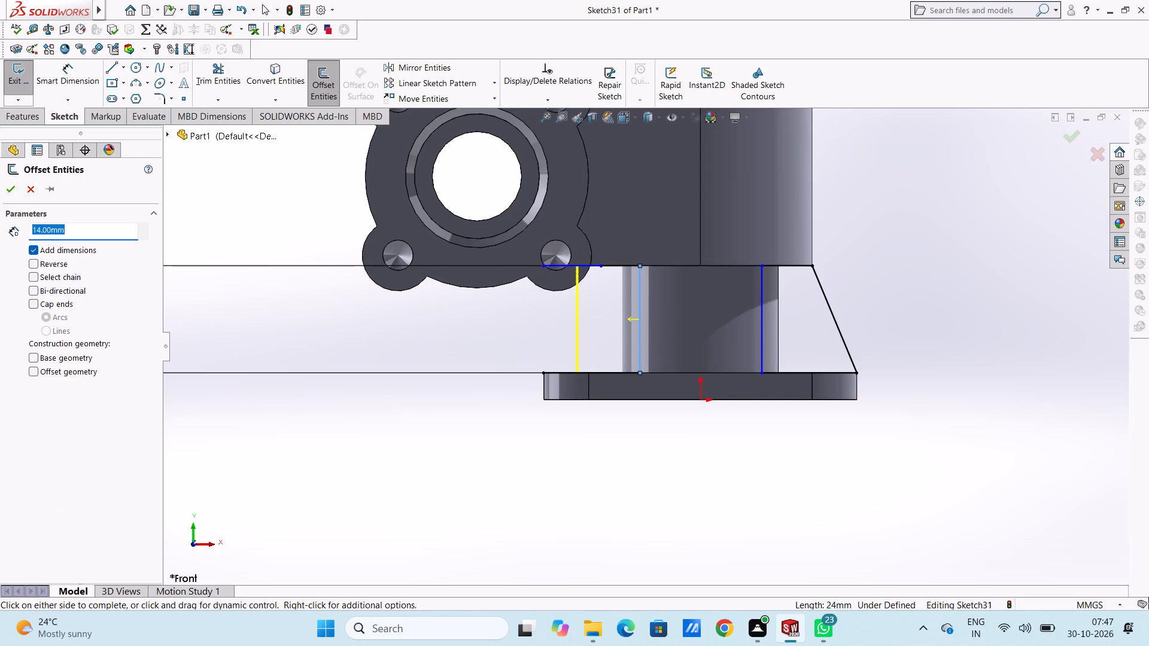
left_click(7, 191)
left_click(327, 340)
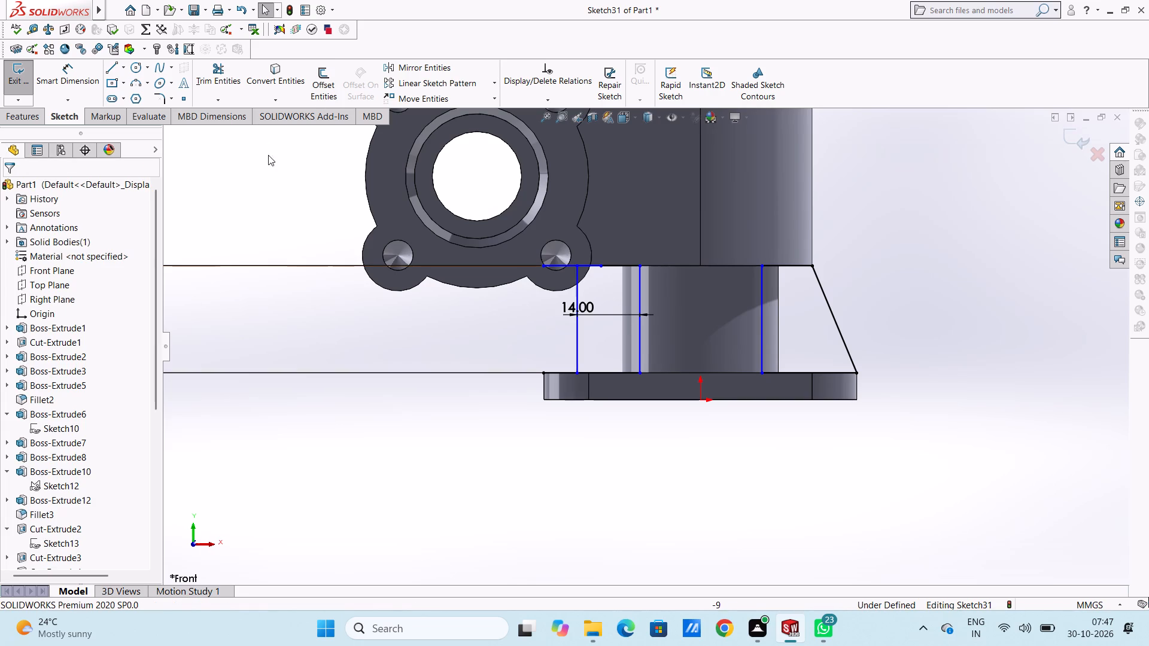
Trim the ends of the left profile's top and bottom lines that extend outward past the offset line, using Trim to closest.
left_click(226, 78)
left_click(560, 266)
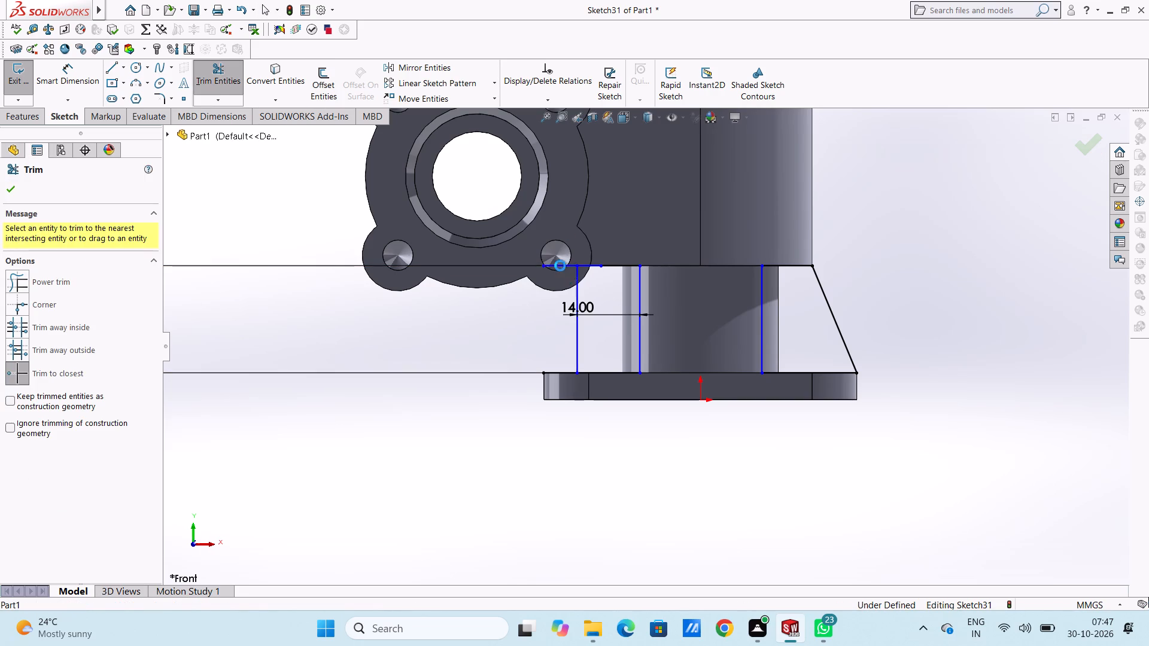
left_click(687, 229)
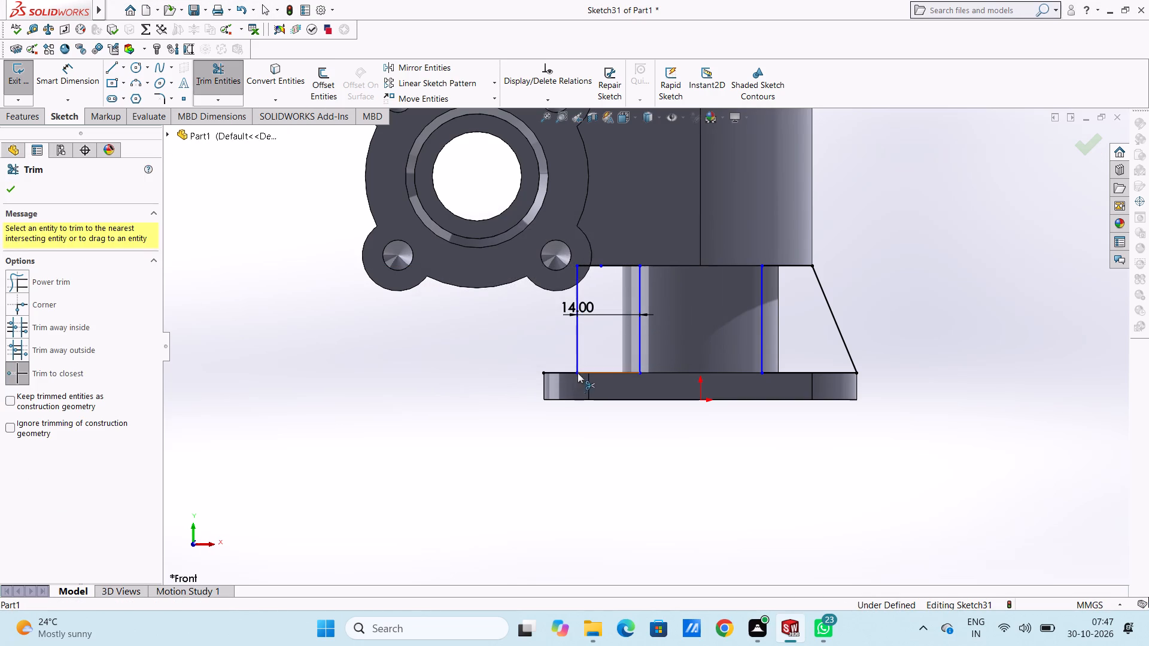
left_click(549, 372)
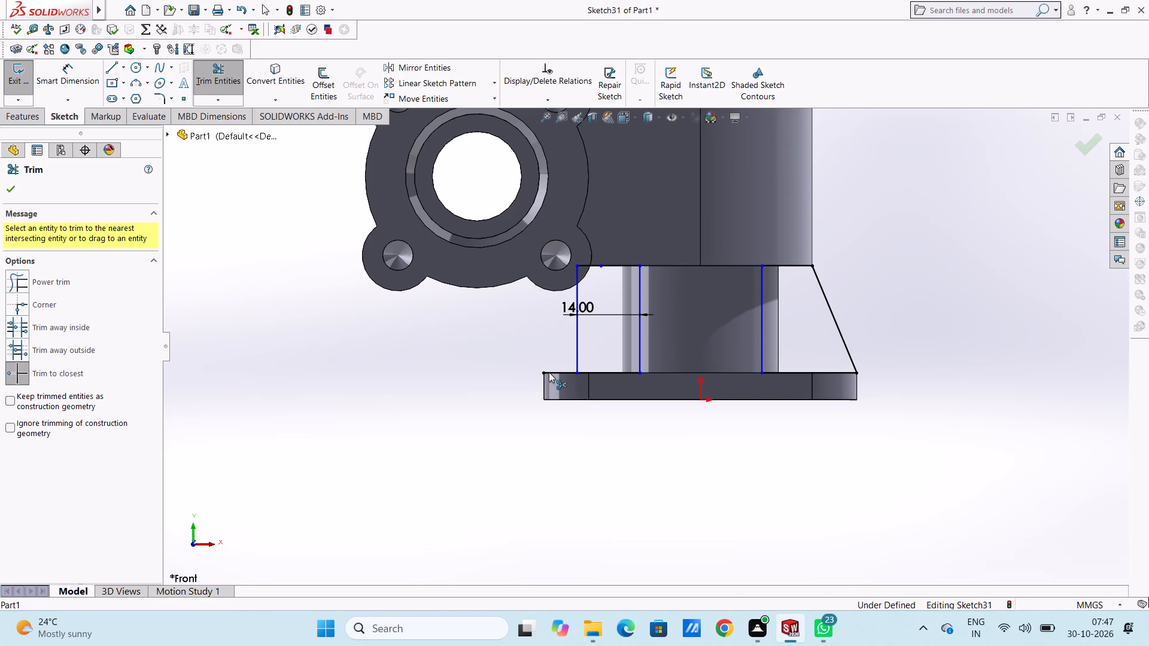
left_click(548, 374)
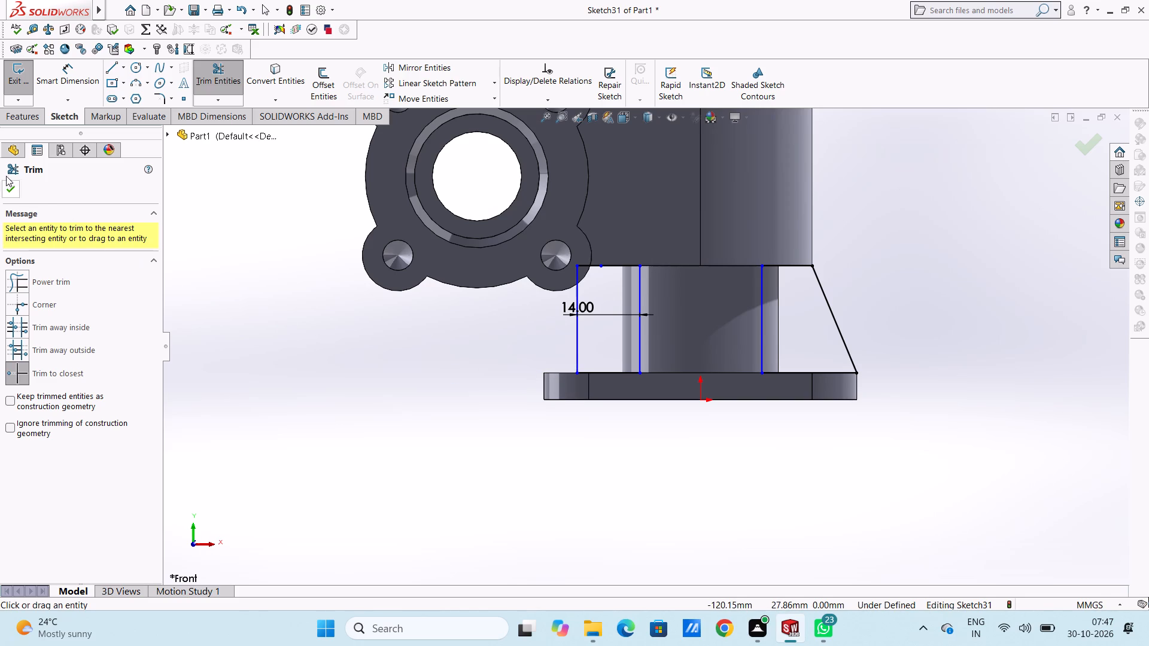
left_click(10, 186)
left_click(322, 312)
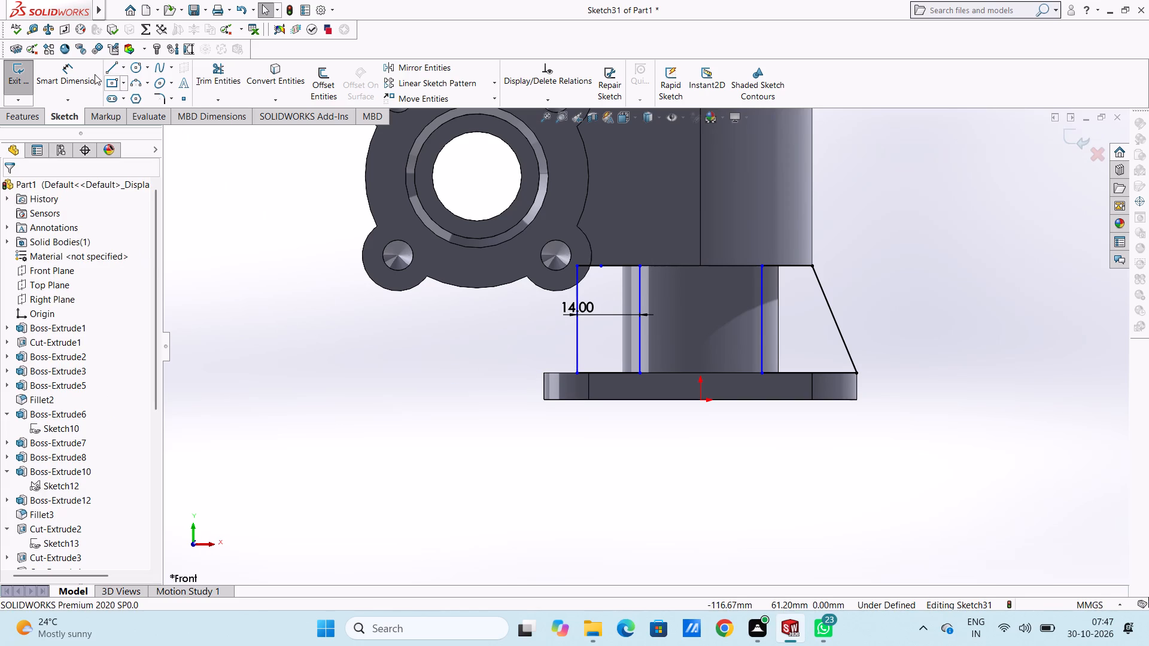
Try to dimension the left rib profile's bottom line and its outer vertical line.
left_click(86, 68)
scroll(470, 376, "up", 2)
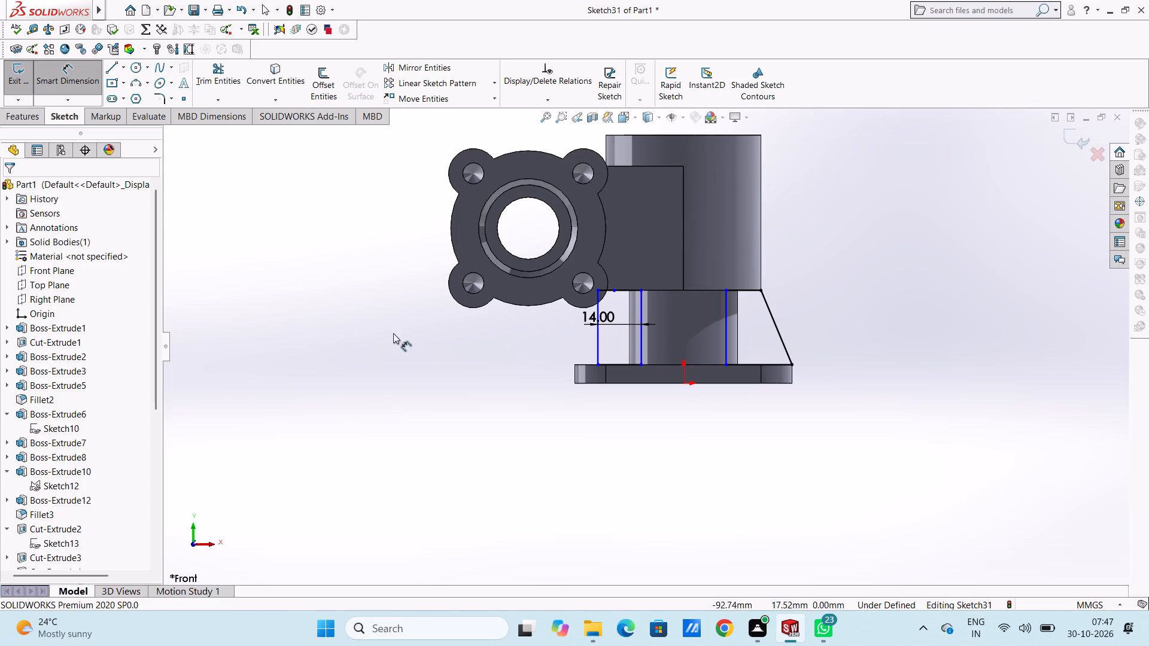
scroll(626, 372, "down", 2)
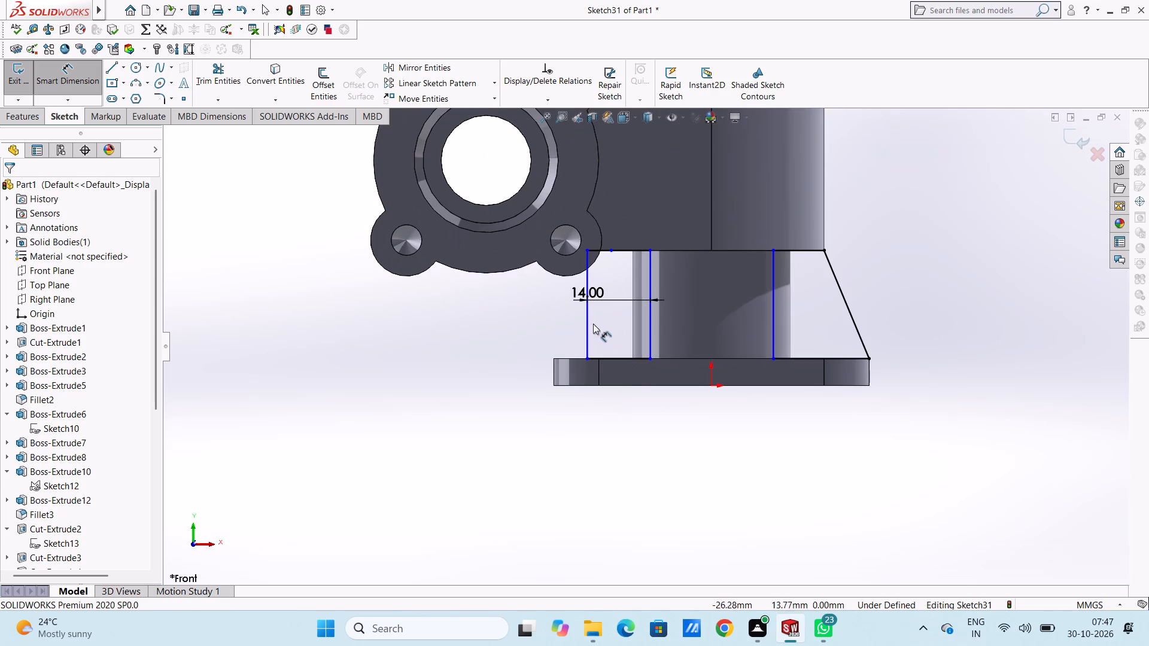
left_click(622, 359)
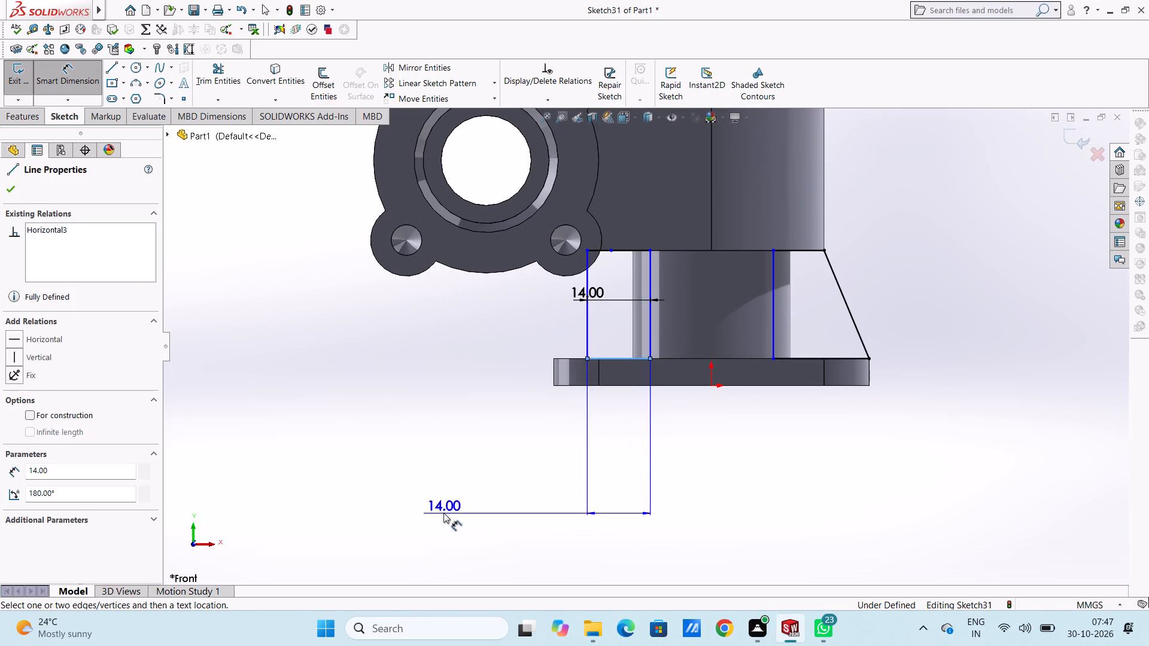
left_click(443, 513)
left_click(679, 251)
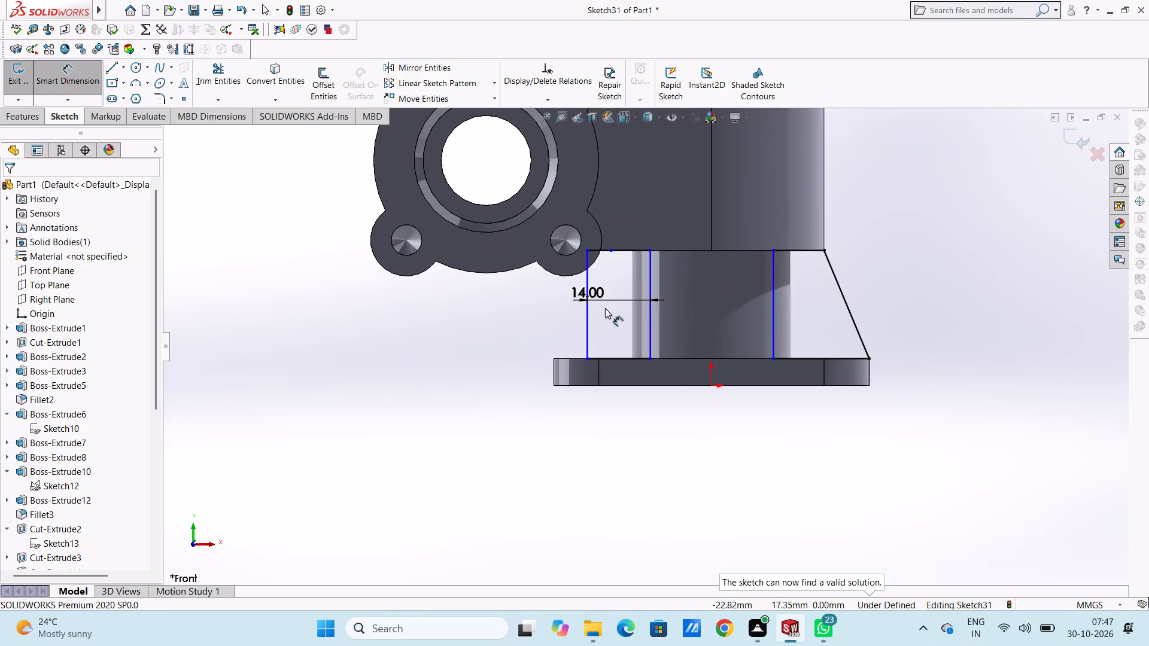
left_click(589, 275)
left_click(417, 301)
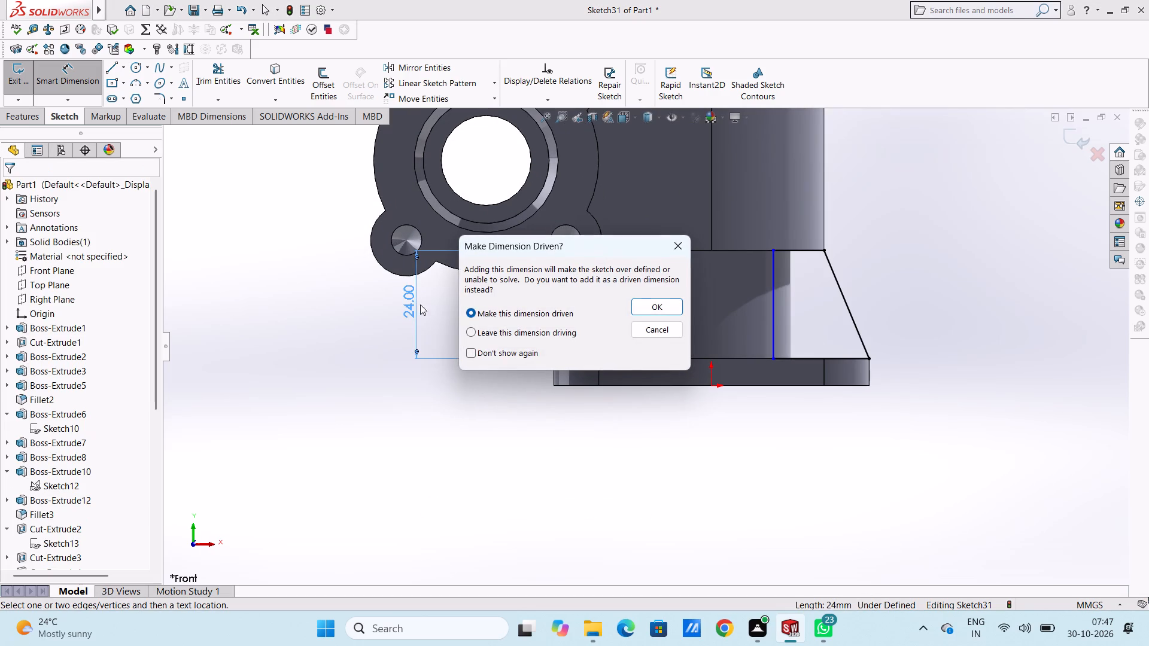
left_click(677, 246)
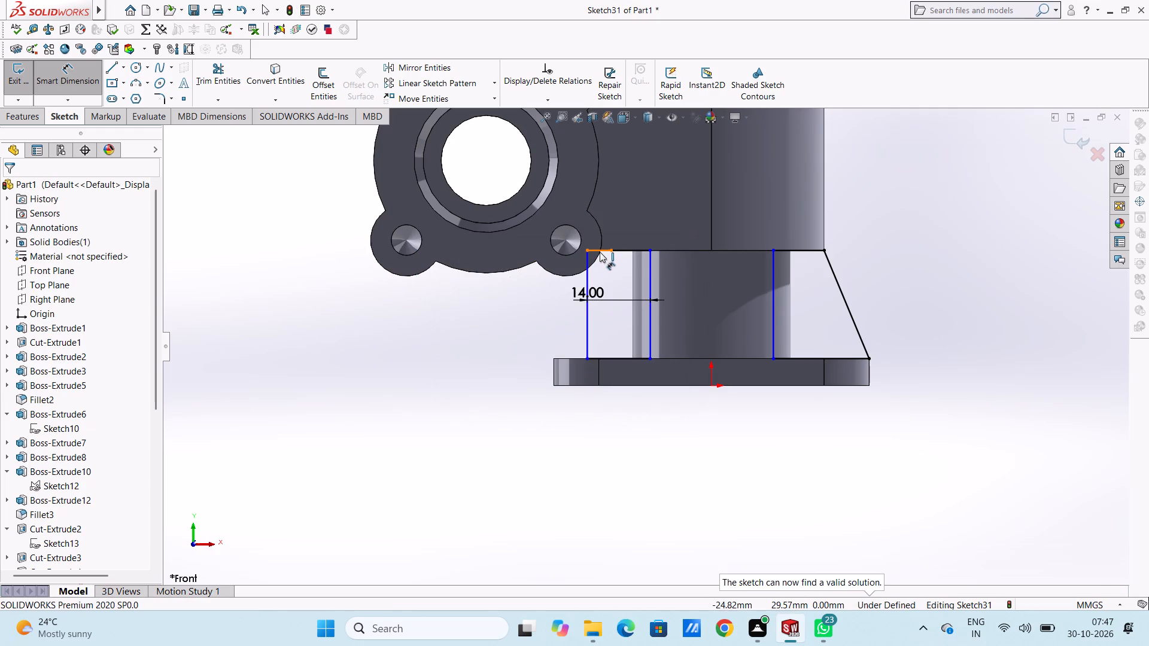
Dimension the short outer segment of the left profile's top line, keeping its drawn length.
left_click(600, 252)
left_click(662, 184)
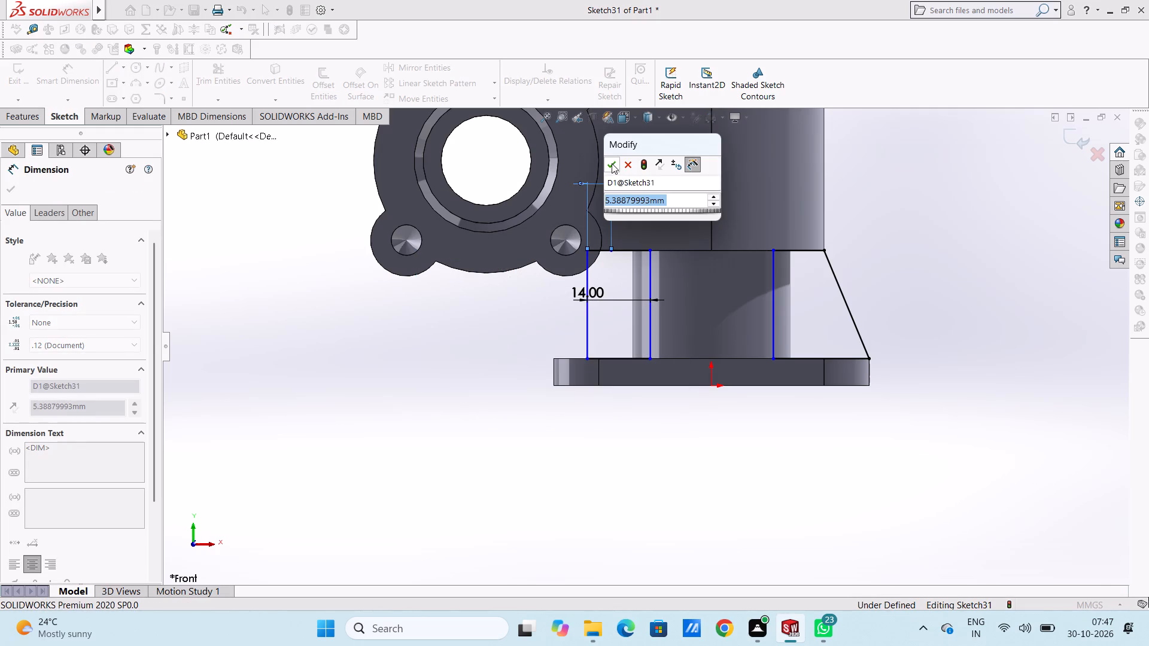
left_click(612, 163)
left_click(501, 359)
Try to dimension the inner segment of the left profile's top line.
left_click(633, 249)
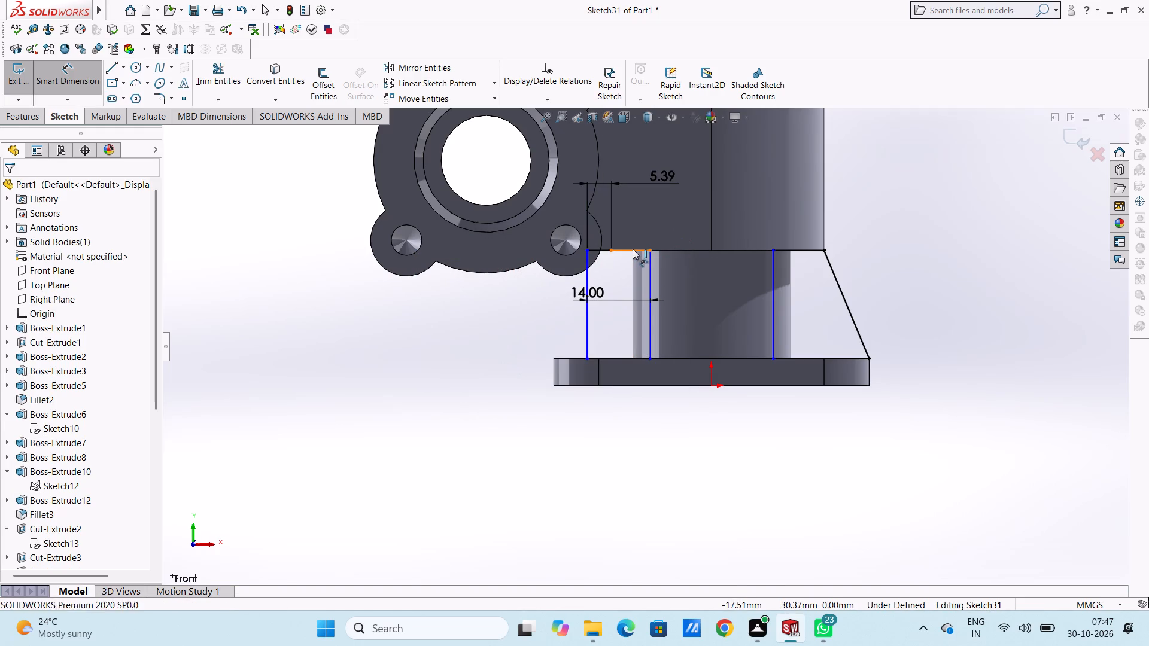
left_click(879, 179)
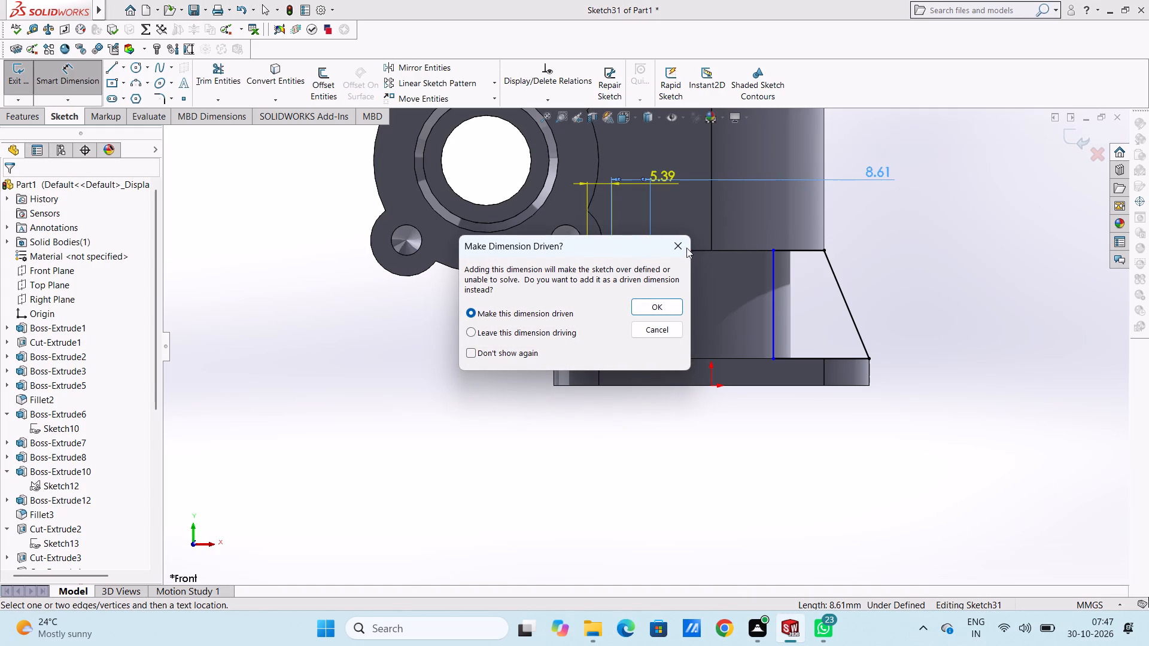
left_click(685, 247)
Dimension the horizontal distance from the left profile's inner vertical line to the origin, keeping the drawn value.
left_click(652, 310)
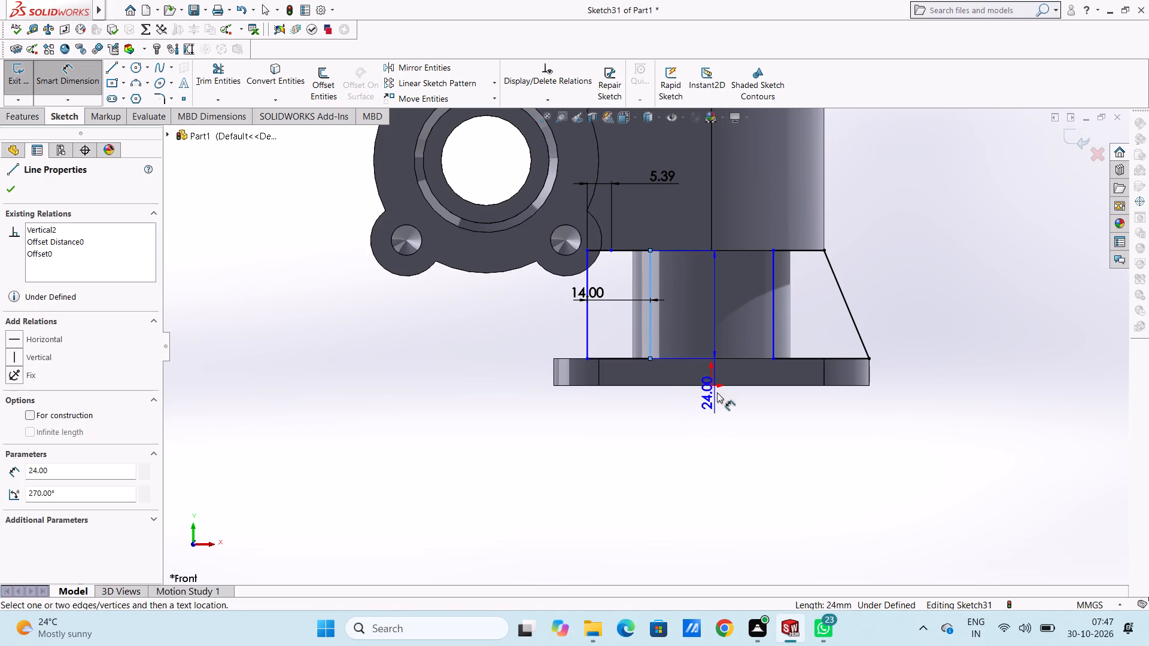
left_click(713, 385)
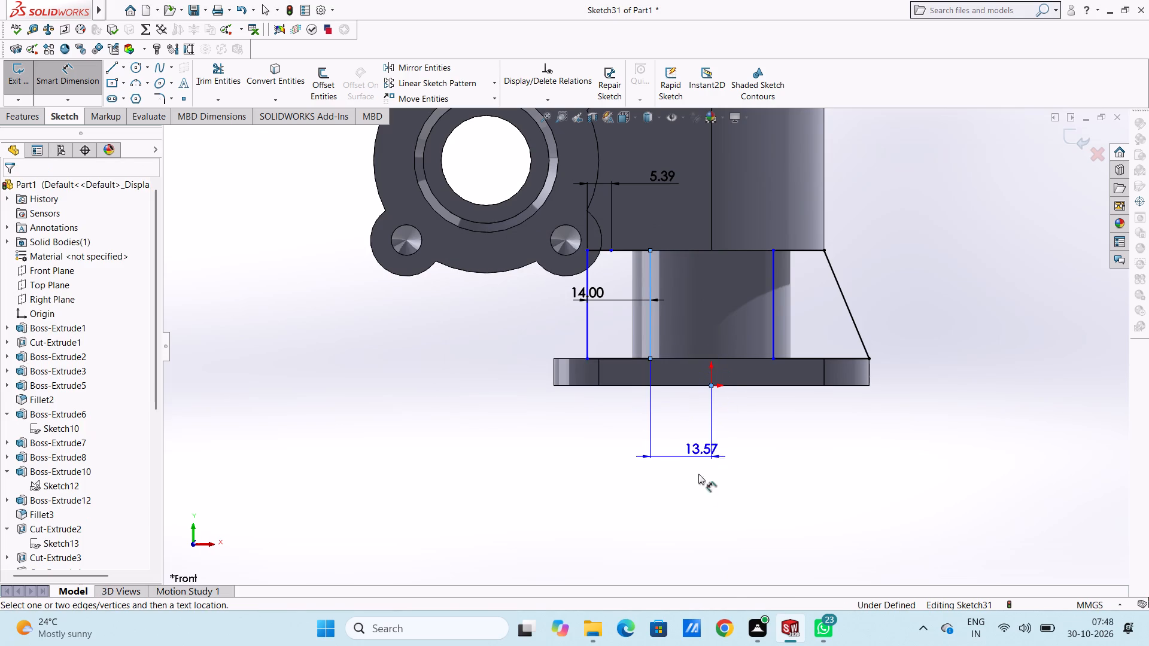
left_click(586, 520)
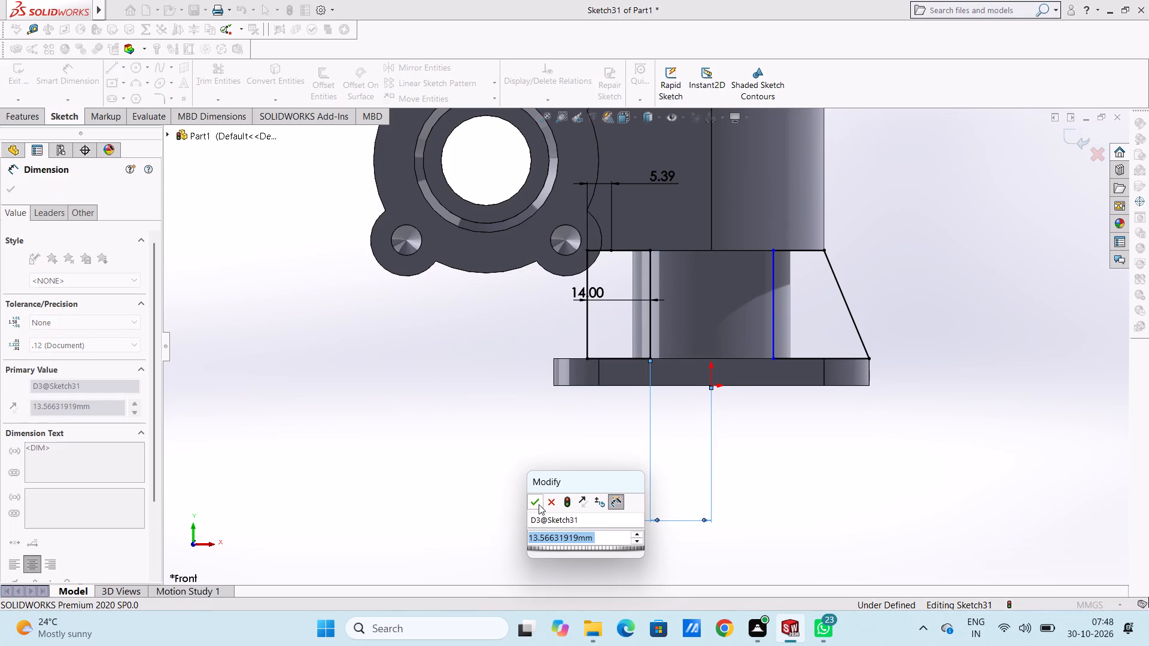
left_click(531, 489)
left_click(532, 498)
left_click(501, 454)
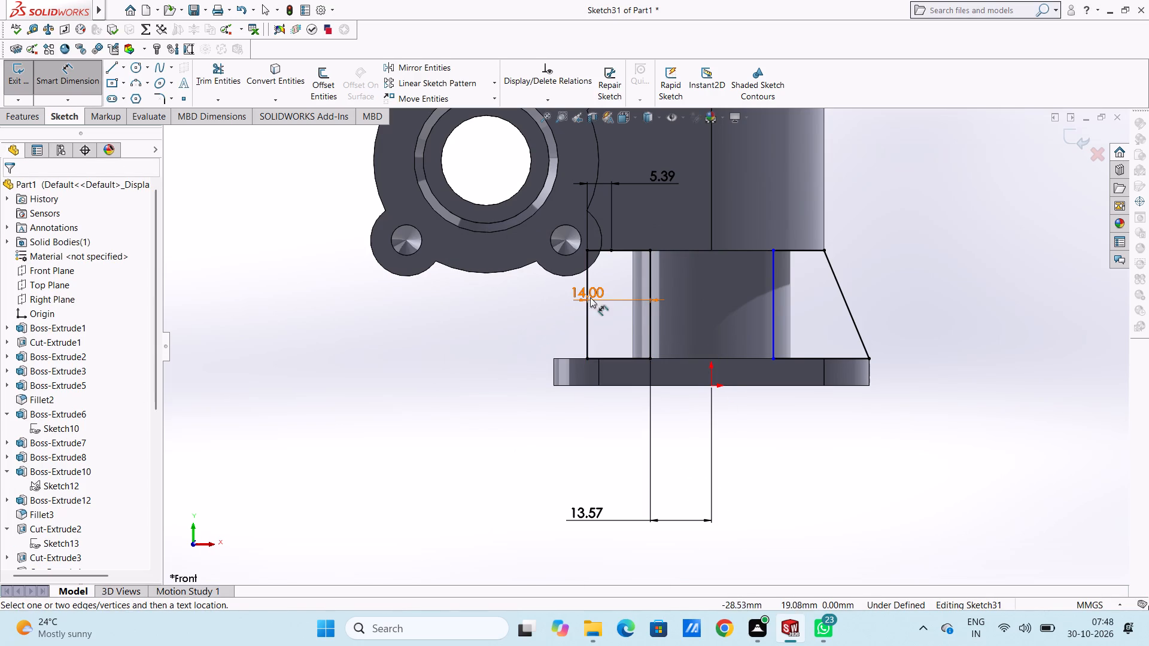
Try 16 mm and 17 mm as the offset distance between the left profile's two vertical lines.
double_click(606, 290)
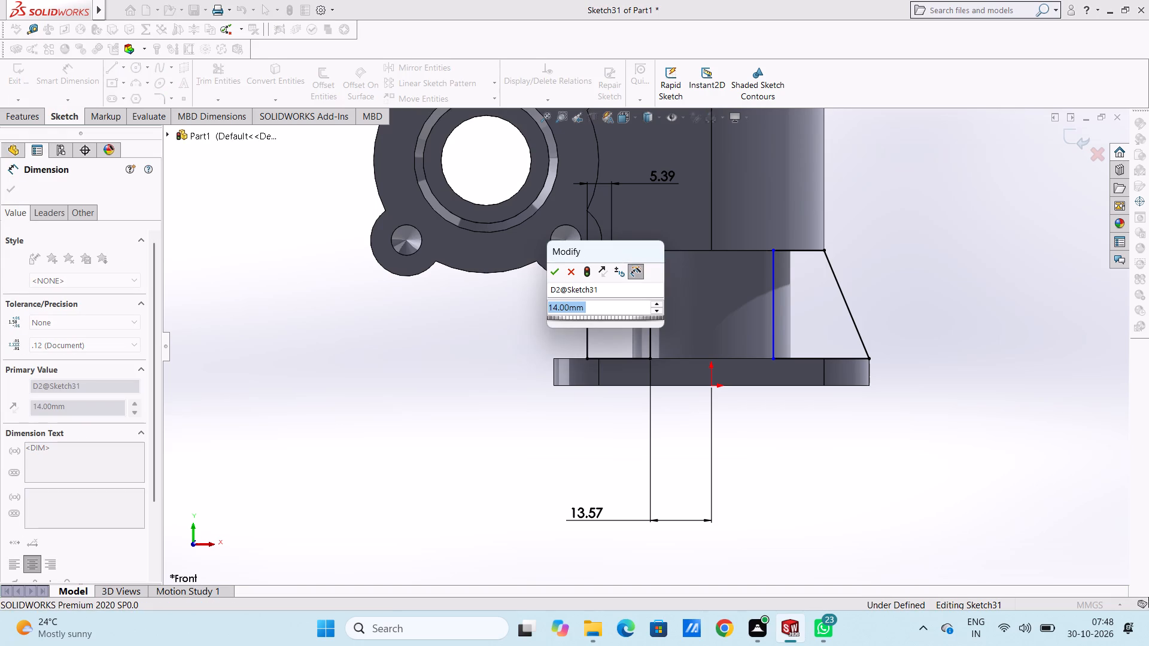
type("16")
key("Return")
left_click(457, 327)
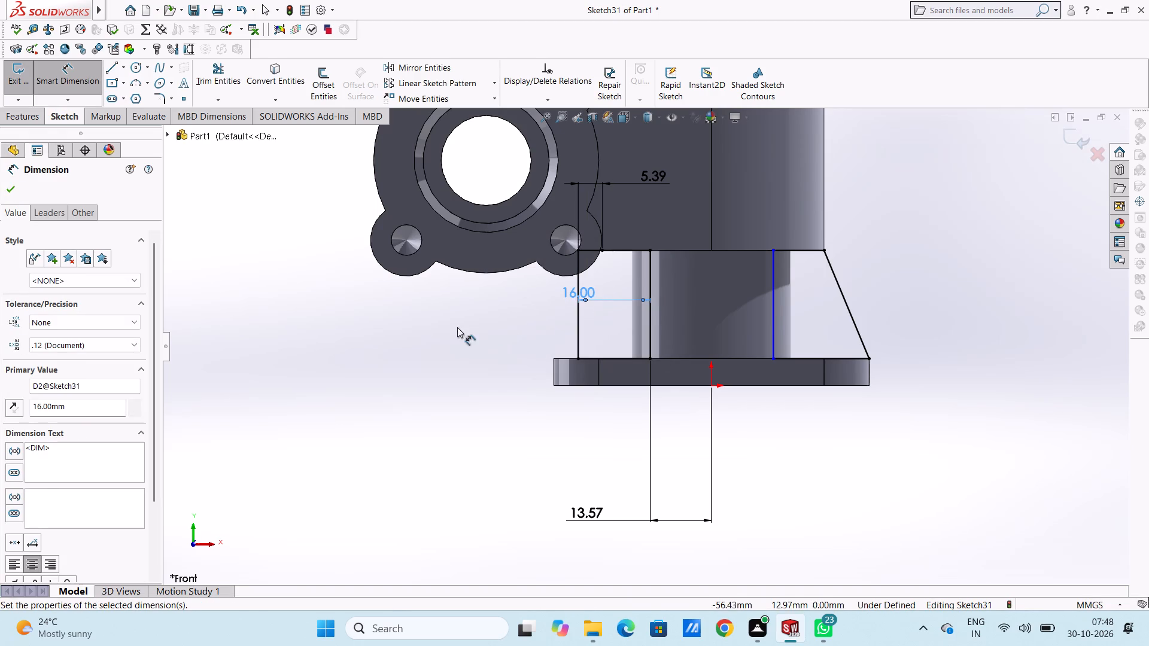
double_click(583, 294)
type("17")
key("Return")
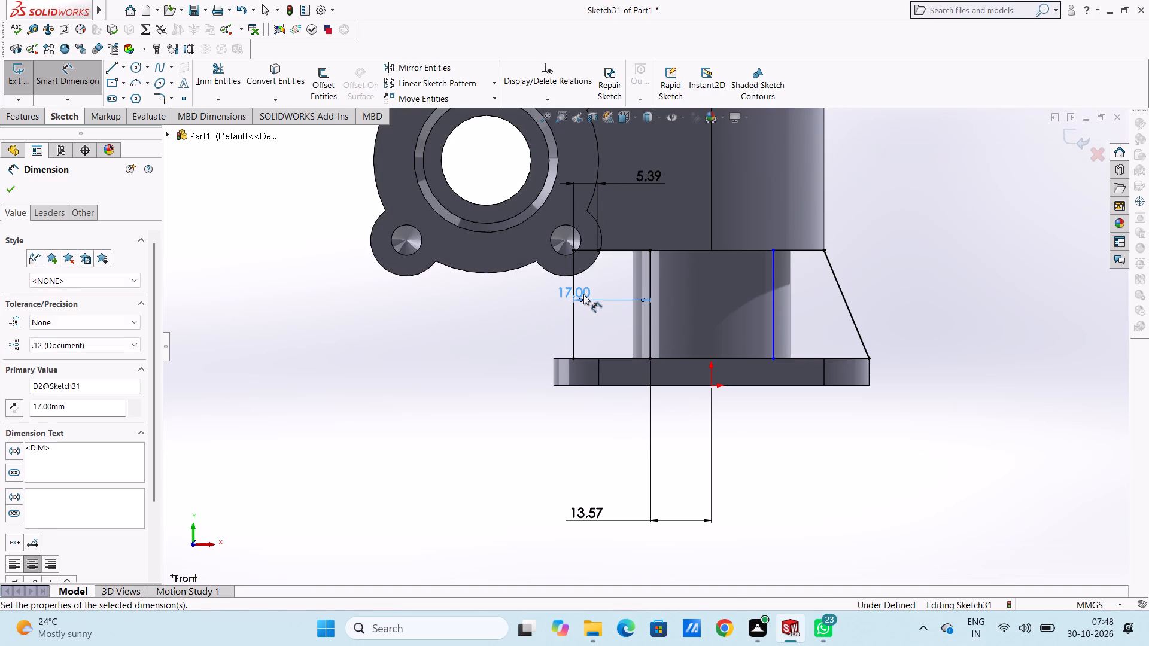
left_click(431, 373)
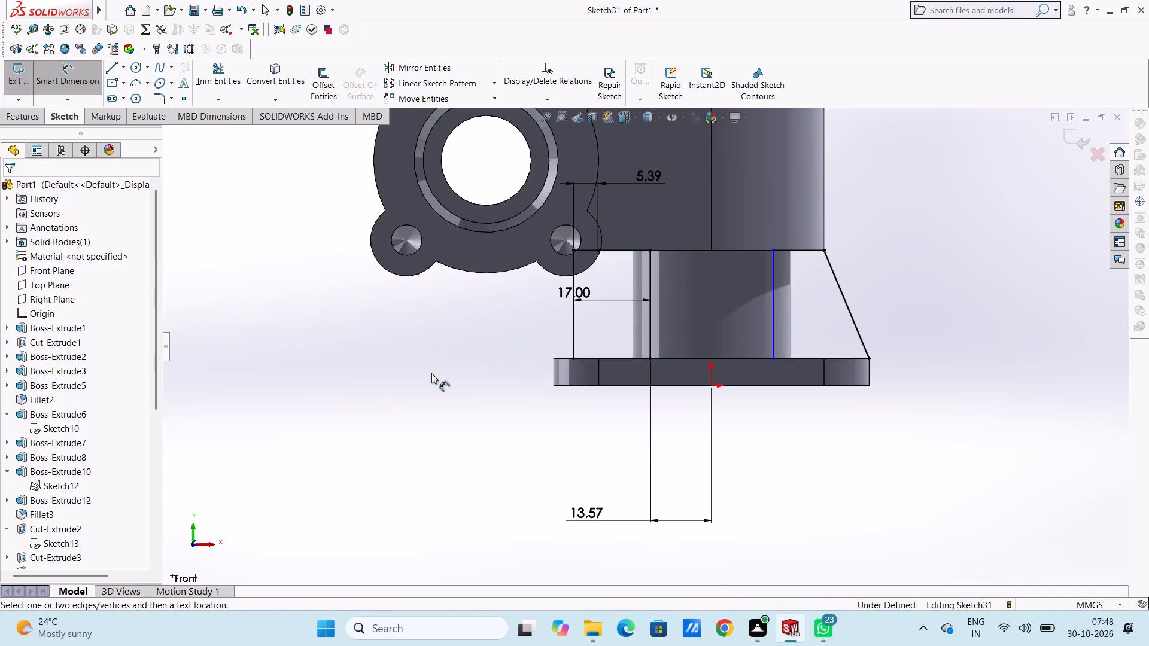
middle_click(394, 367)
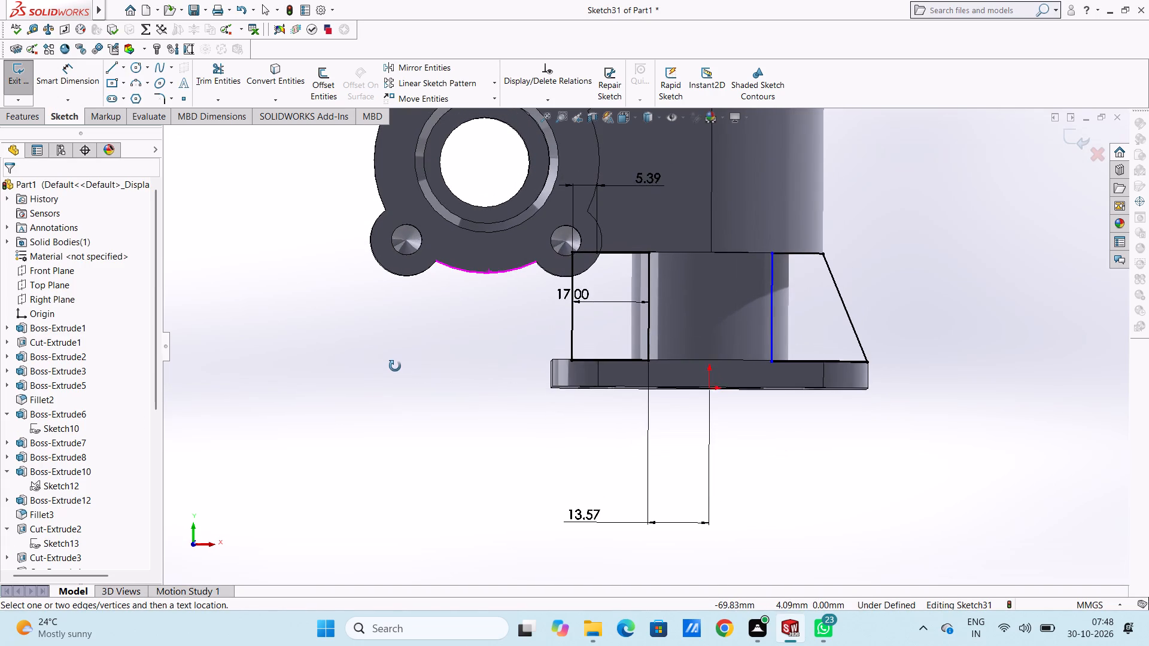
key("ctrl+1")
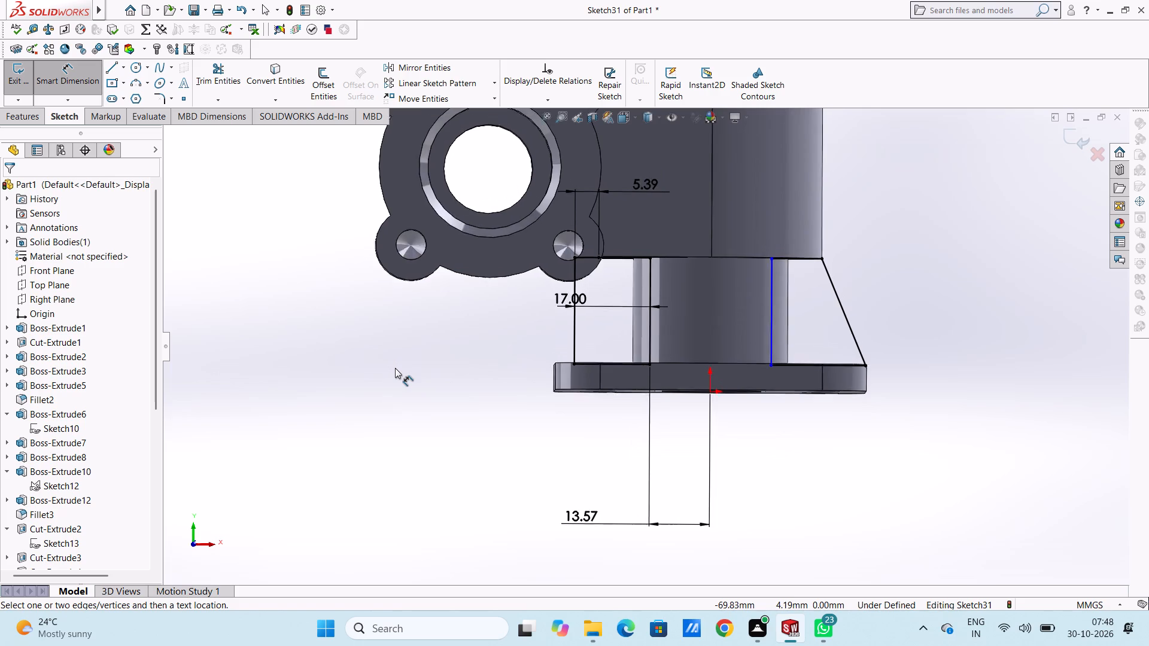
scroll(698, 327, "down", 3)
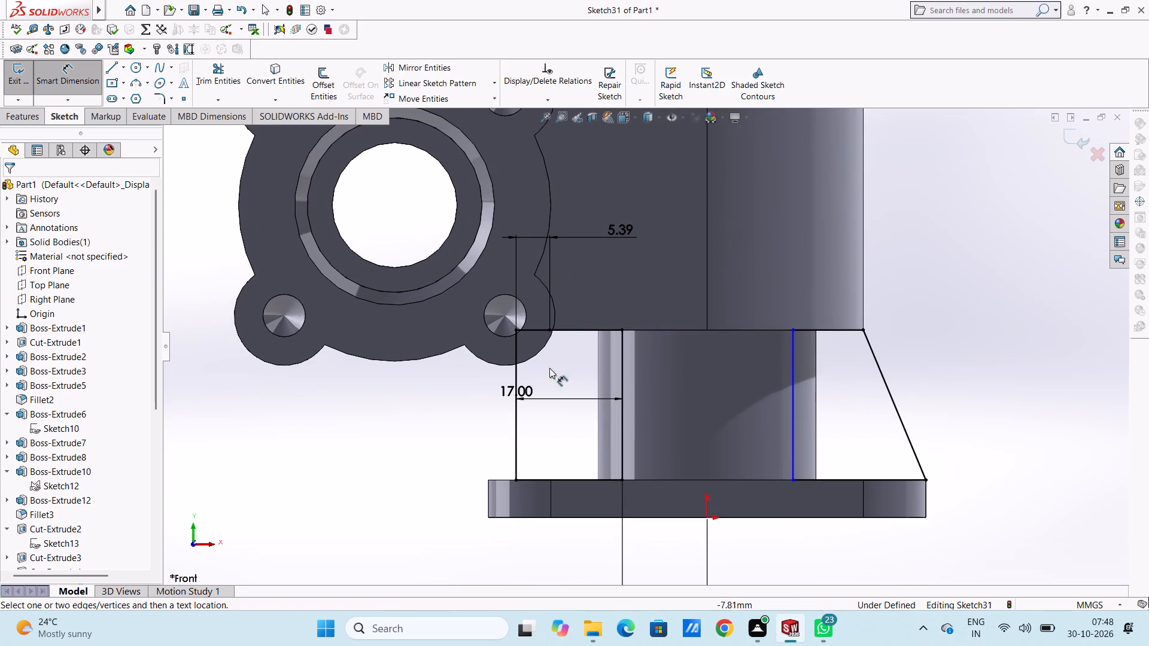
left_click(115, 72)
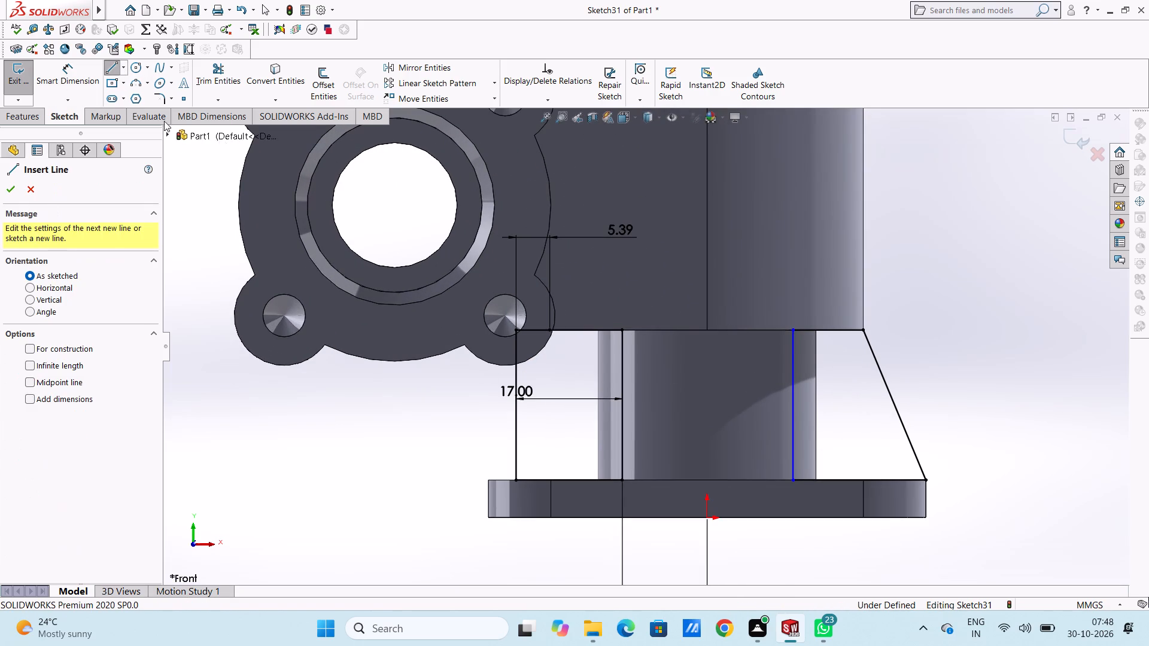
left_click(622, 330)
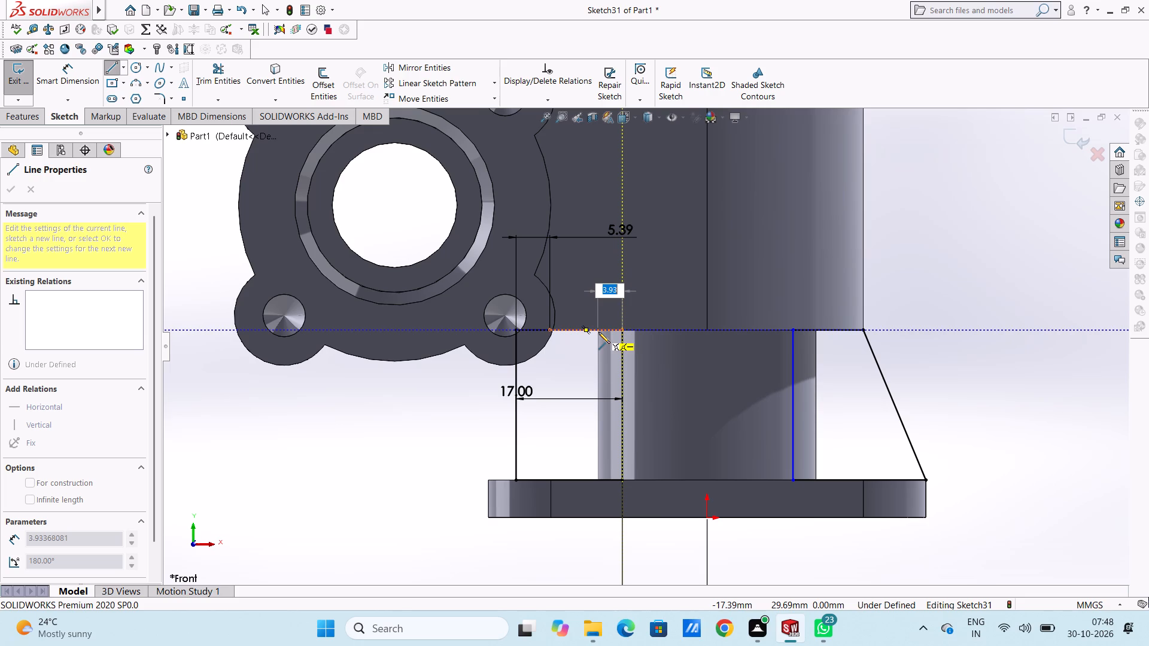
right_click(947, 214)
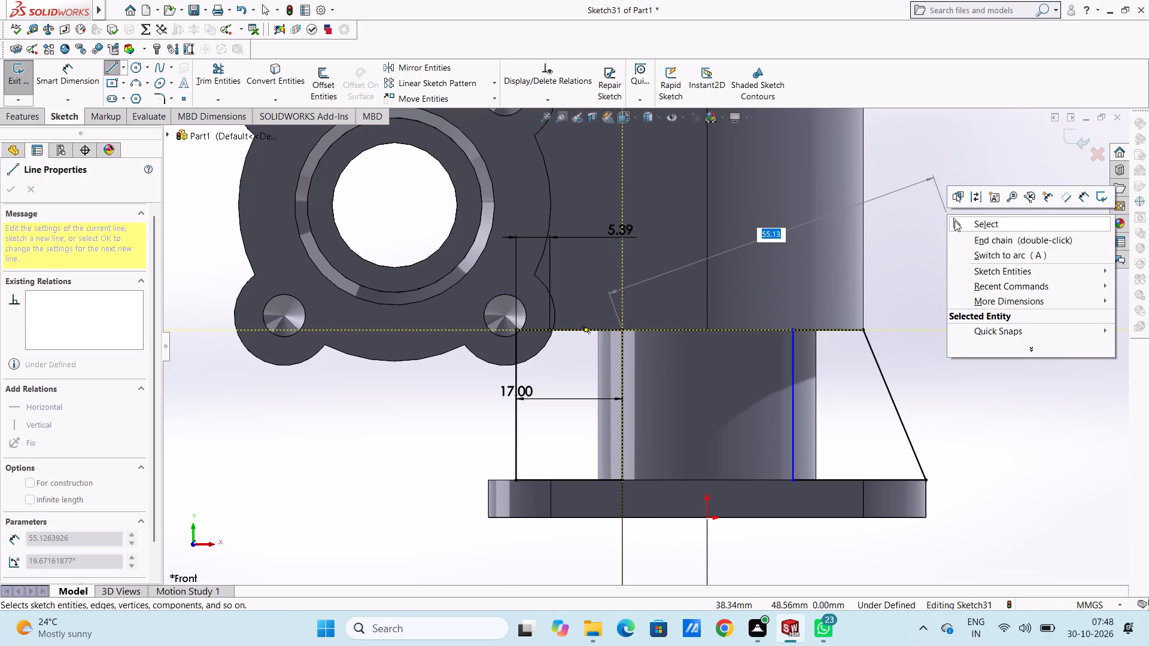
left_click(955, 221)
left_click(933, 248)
Set the offset dimension between the left profile's vertical lines to 17.93 mm.
double_click(515, 394)
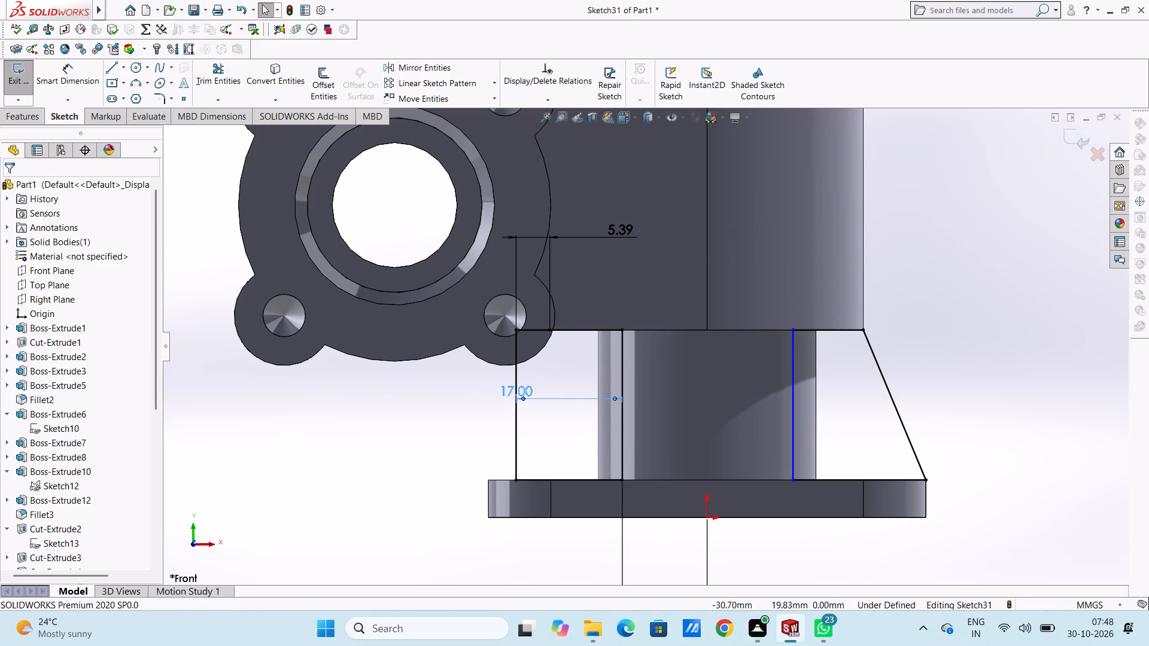
type("17.93")
key("Return")
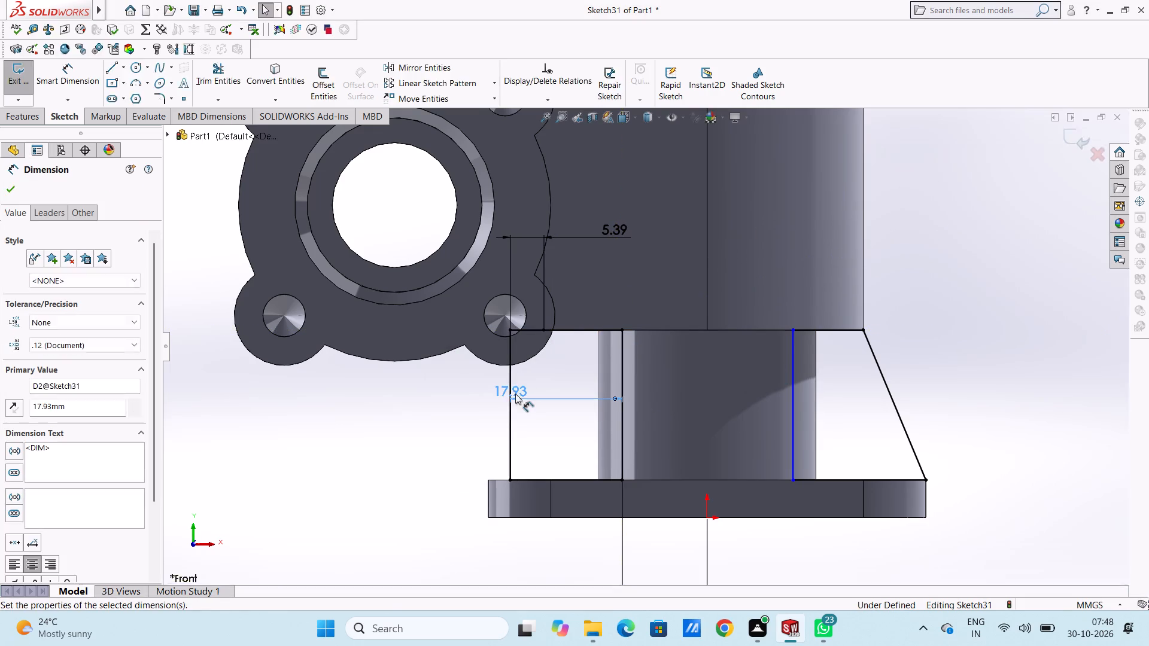
left_click(425, 412)
Dimension the length of the right rib profile's bottom line, keeping the drawn value.
scroll(425, 412, "up", 3)
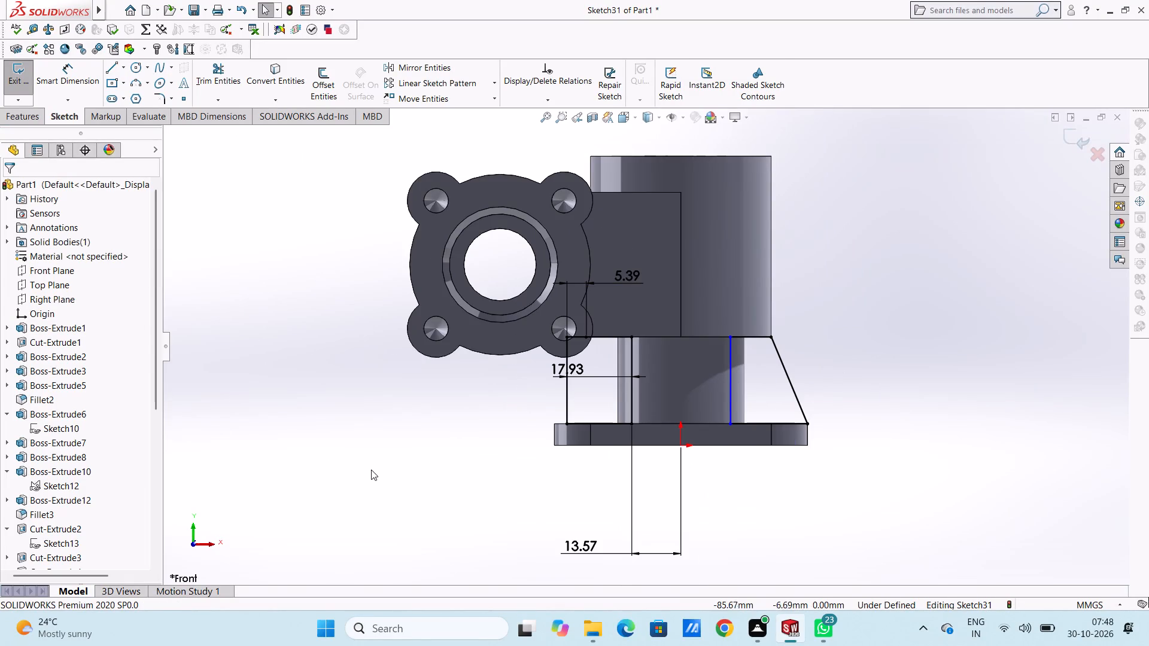
left_click(65, 80)
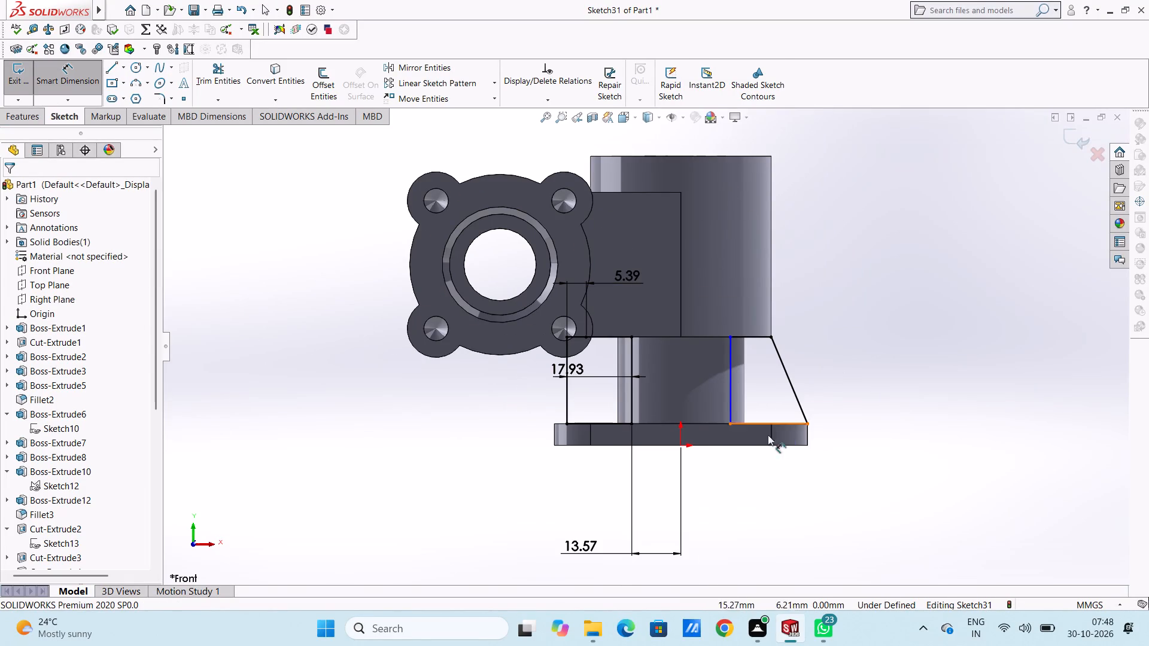
left_click(781, 426)
left_click(892, 539)
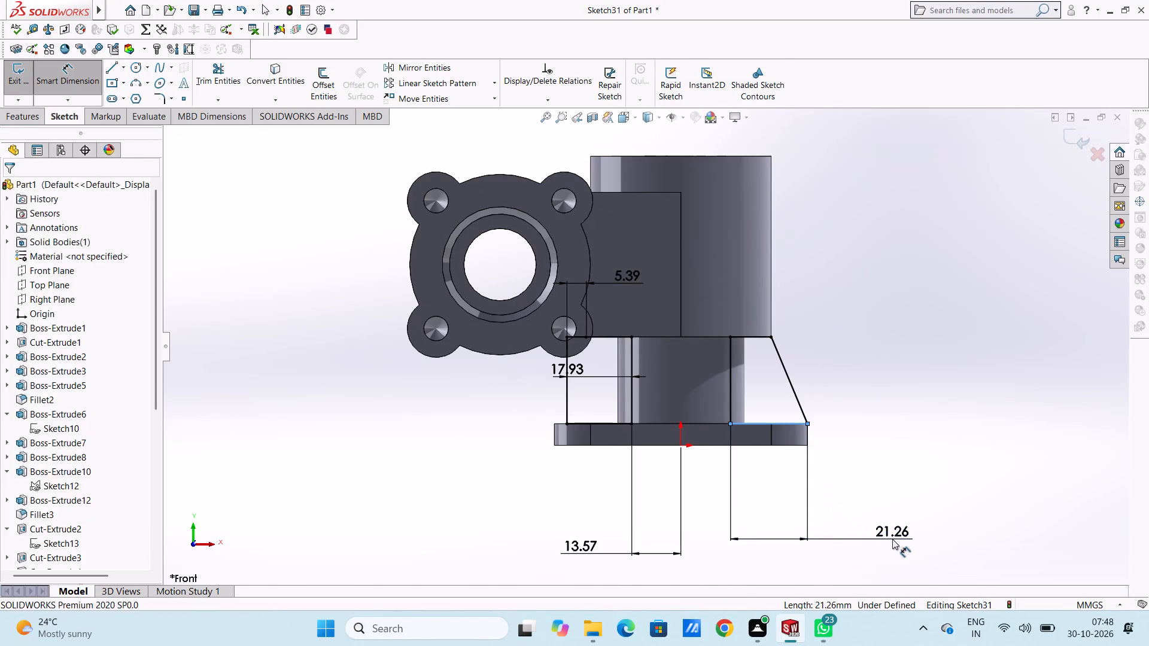
left_click(841, 517)
left_click(843, 473)
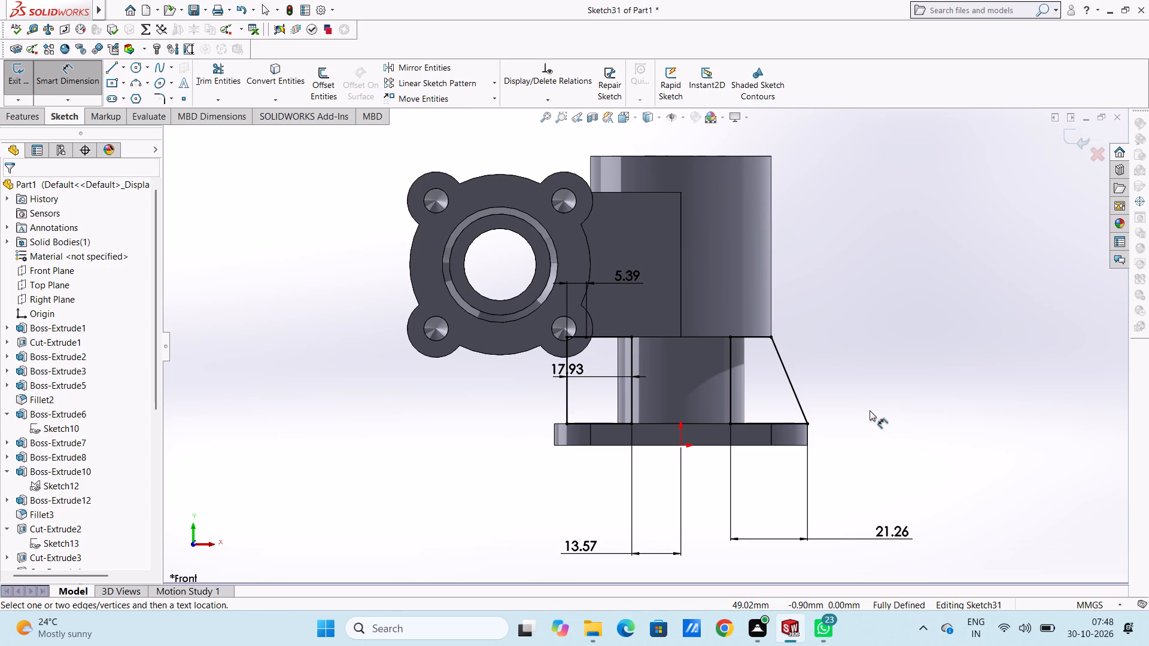
Extrude both rib profiles 6 mm with the Mid Plane end condition, merged with the body.
middle_click_drag(861, 309, 861, 310)
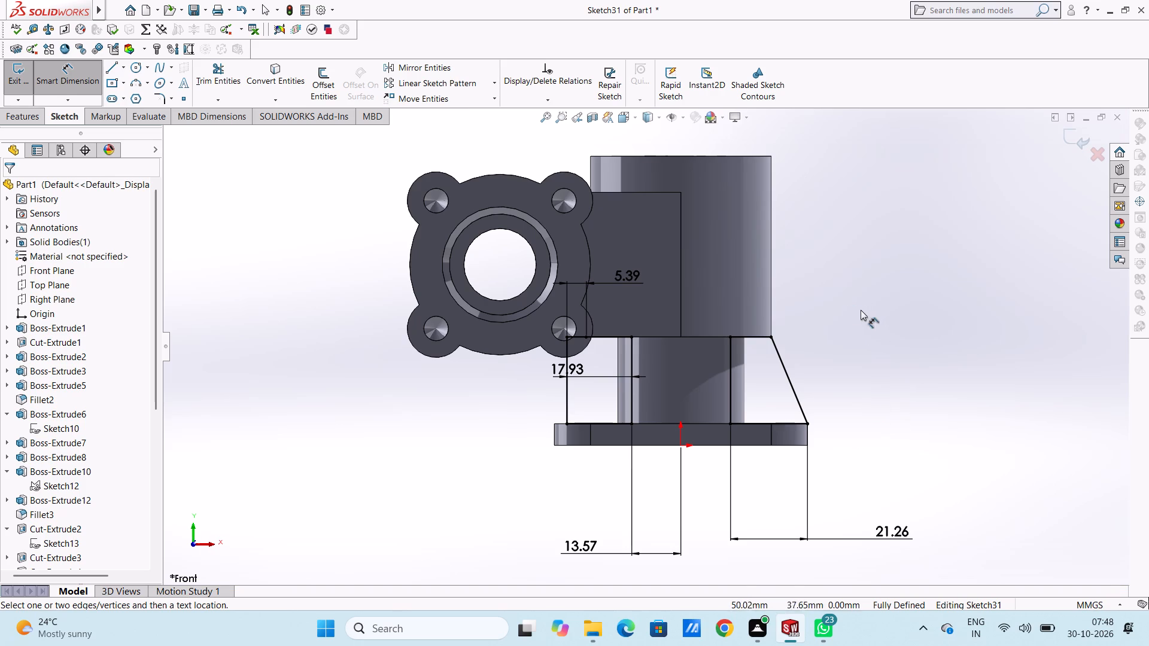
middle_click_drag(861, 310, 835, 358)
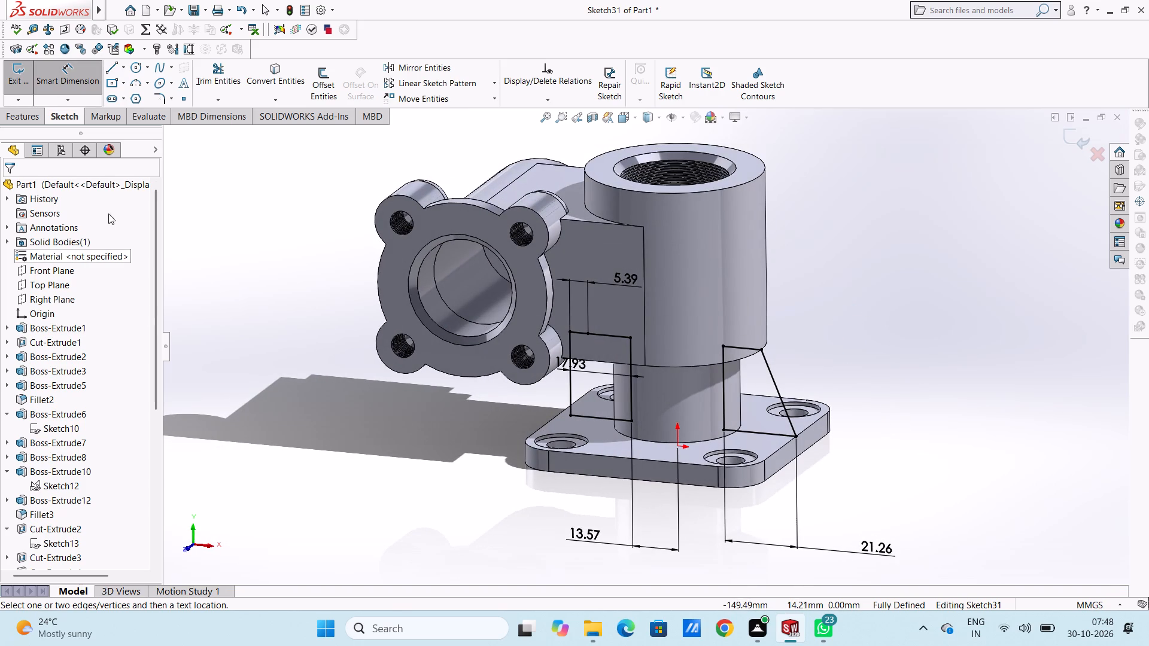
left_click(75, 80)
left_click(28, 118)
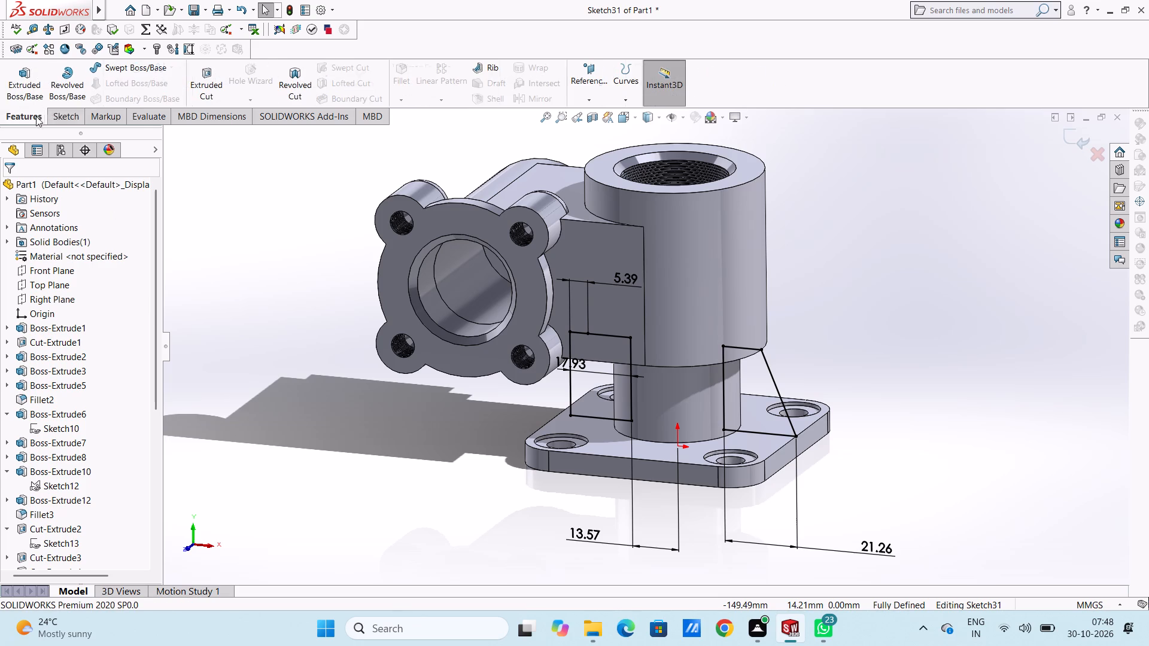
left_click(32, 70)
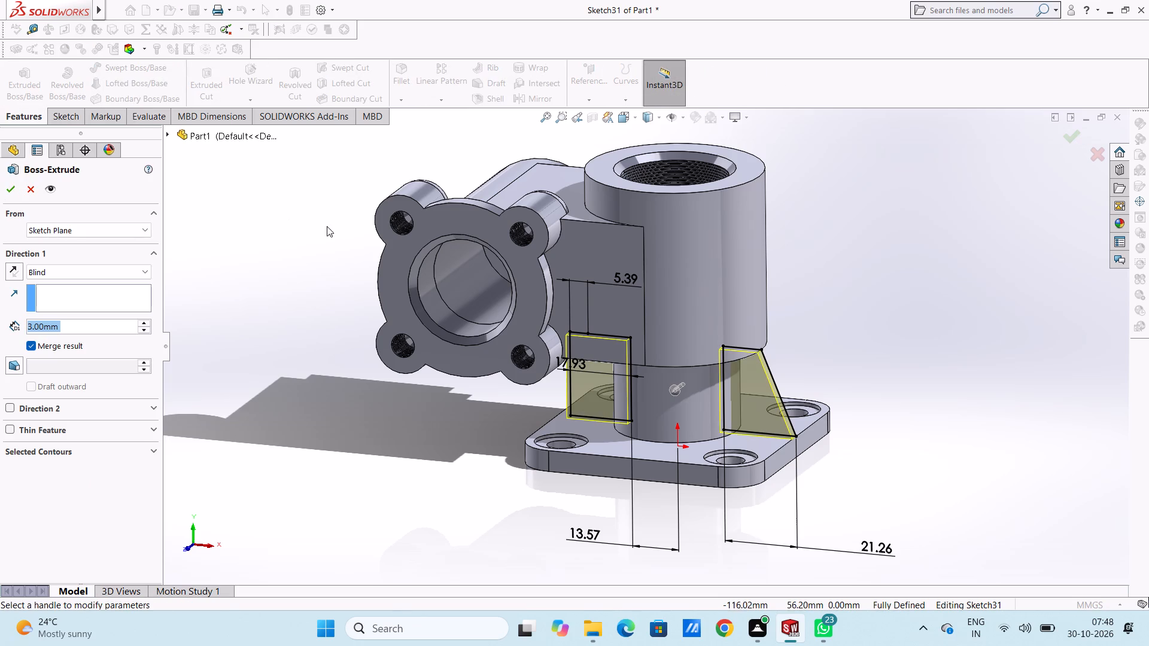
left_click(98, 271)
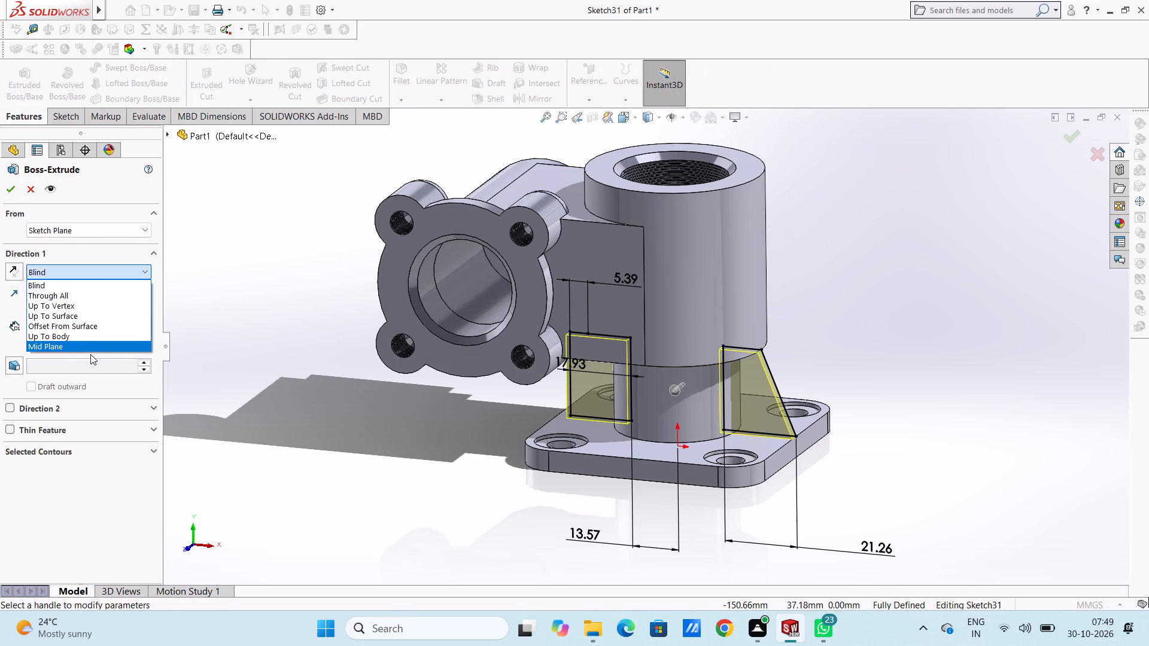
left_click(91, 345)
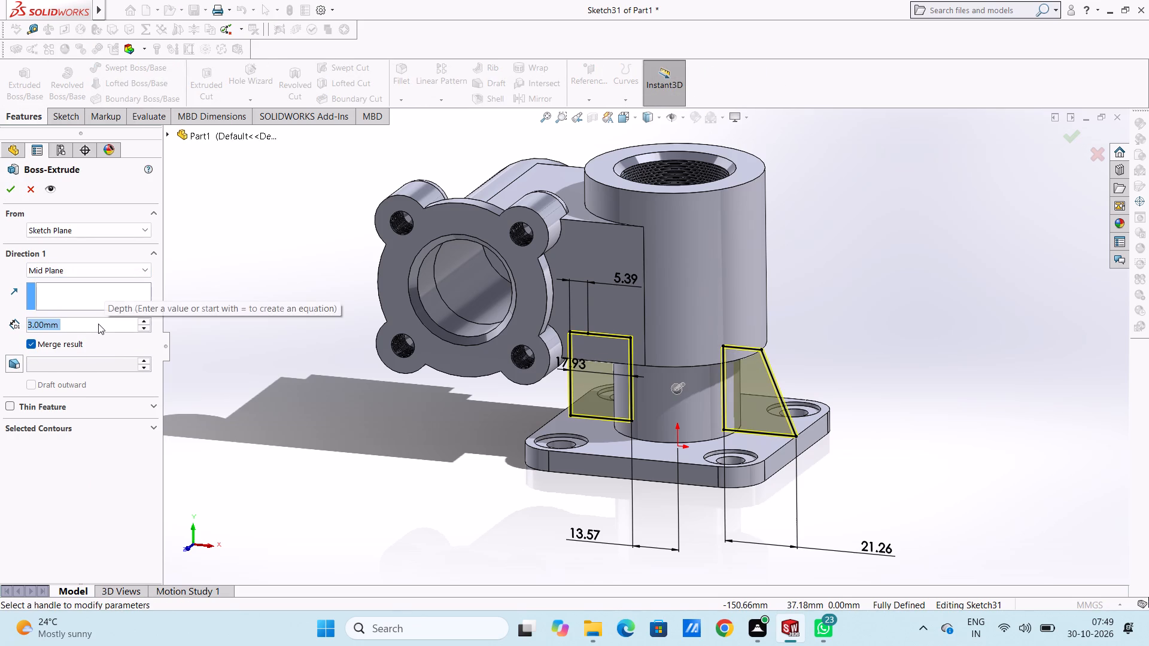
key("6")
key("Return")
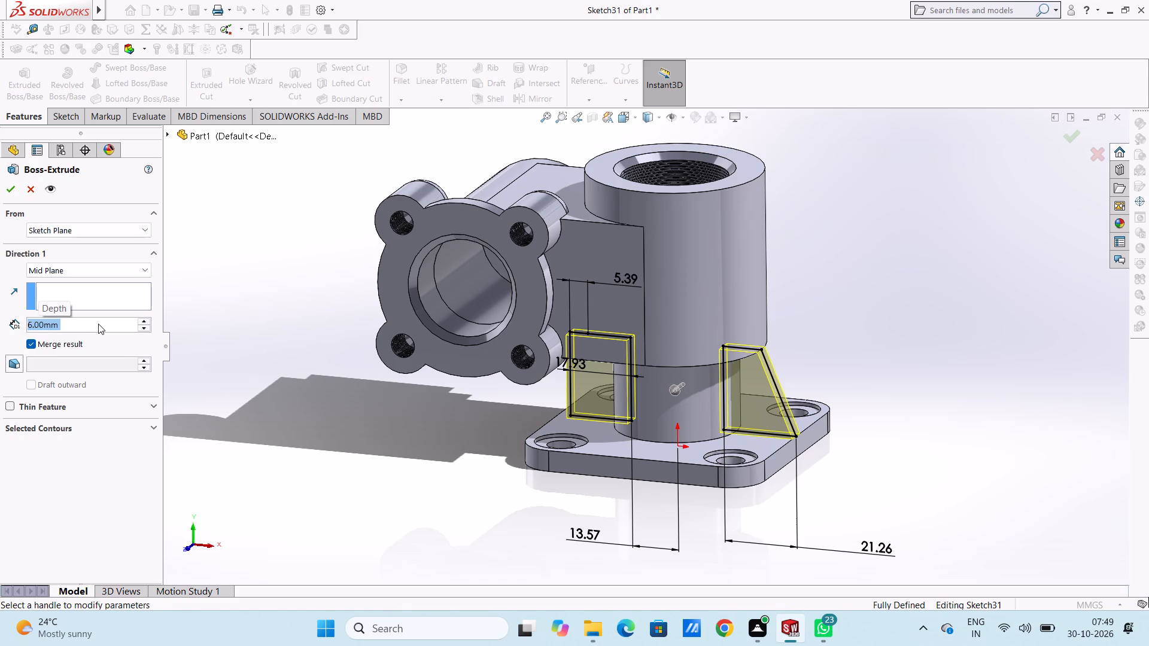
left_click(10, 194)
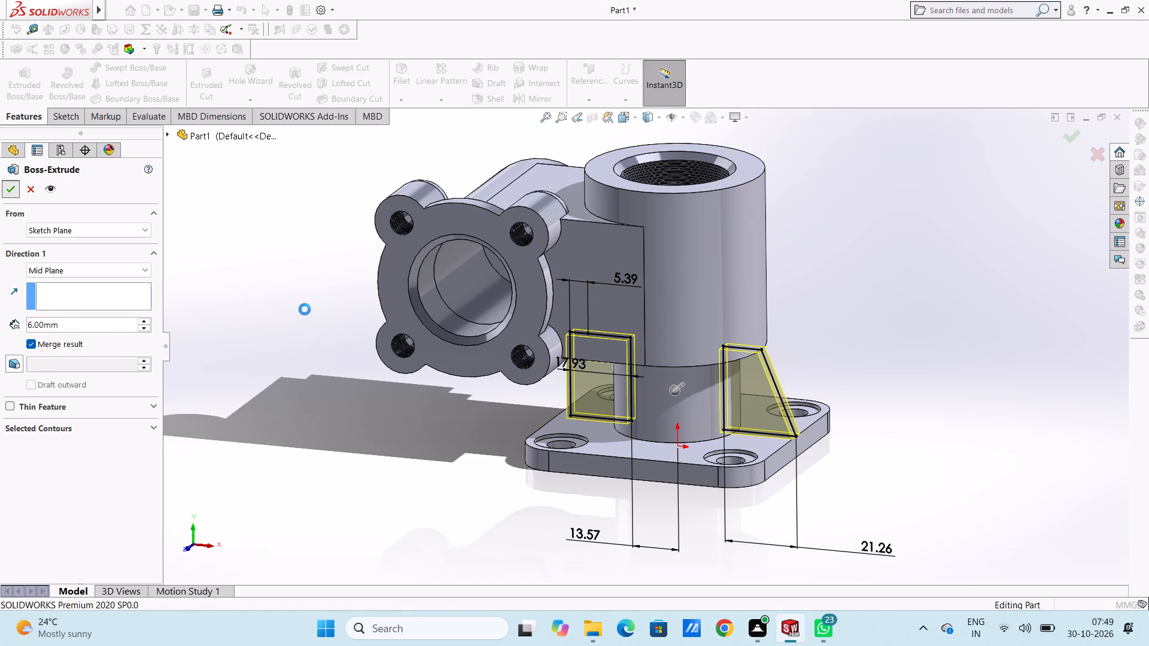
left_click(305, 309)
Examine the new ribs between the upper body and the base flange from several sides.
middle_click_drag(290, 359, 340, 282)
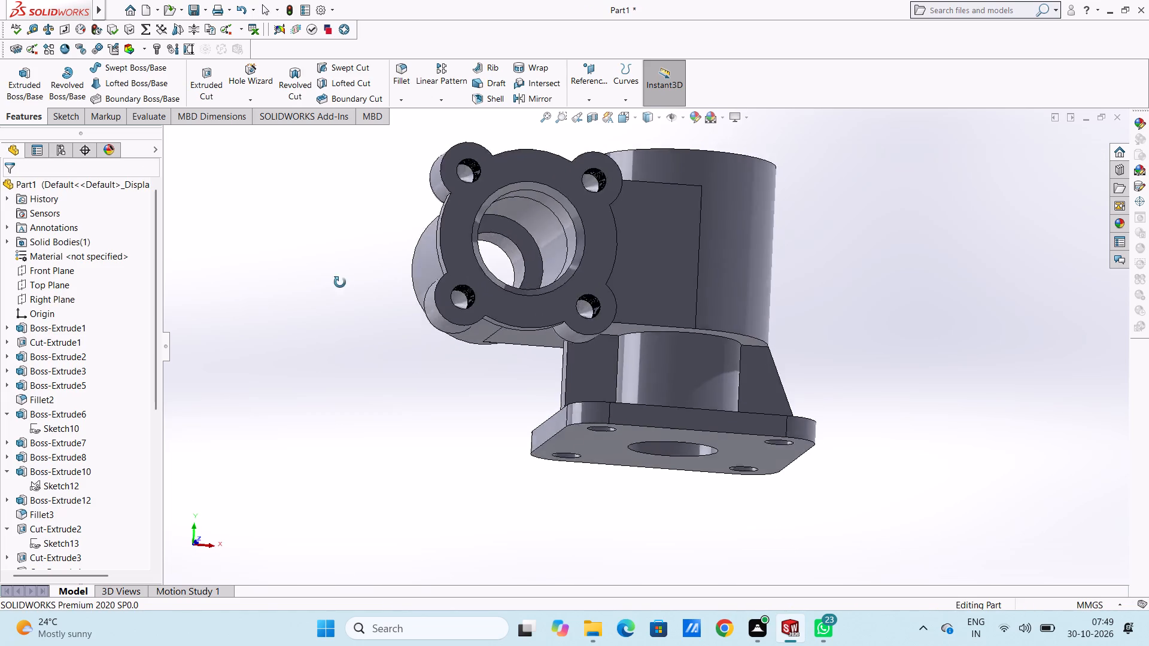
middle_click_drag(340, 282, 232, 333)
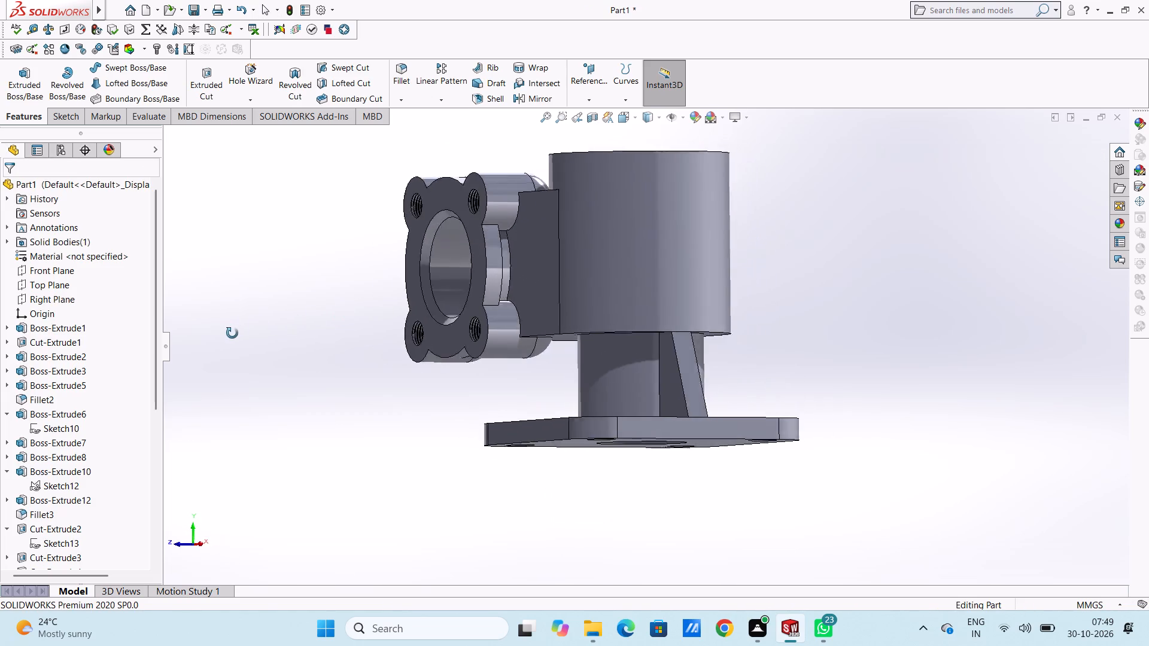
middle_click_drag(232, 333, 297, 365)
scroll(347, 330, "up", 4)
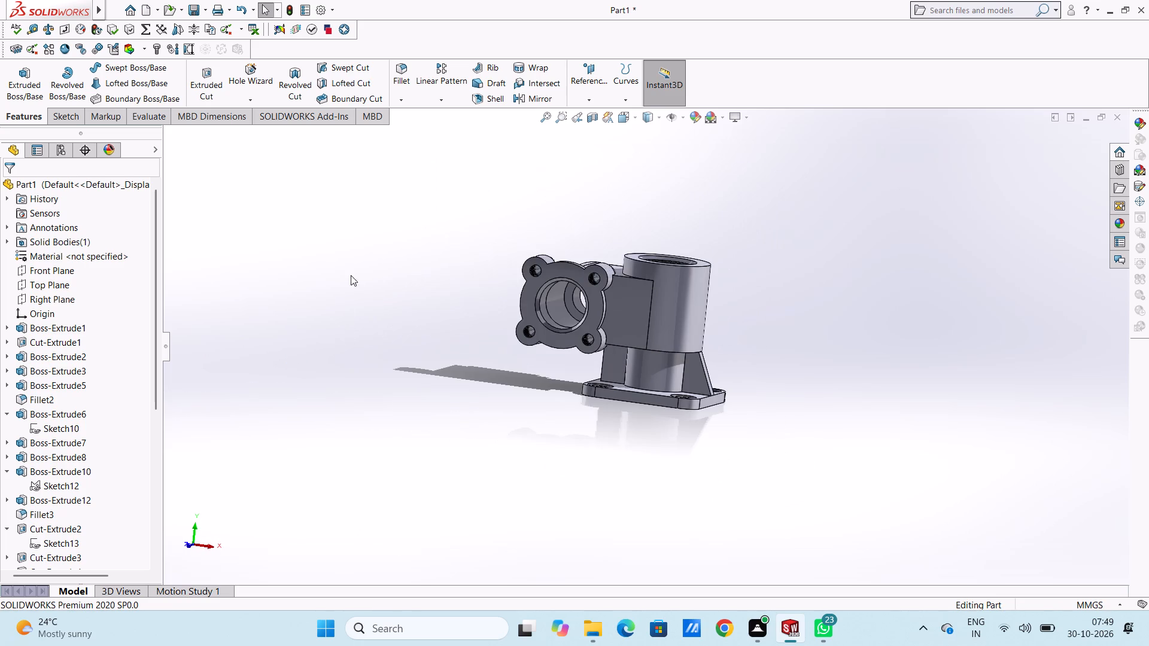
middle_click_drag(351, 275, 399, 307)
middle_click_drag(414, 317, 402, 342)
middle_click_drag(414, 373, 411, 298)
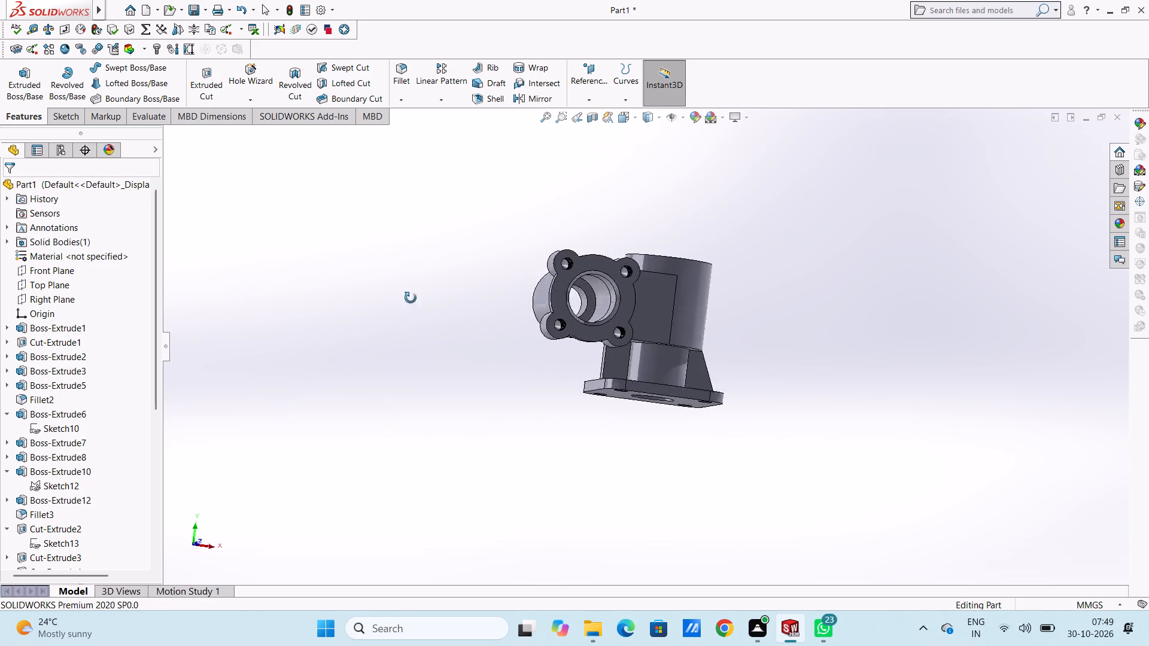
middle_click_drag(411, 298, 417, 328)
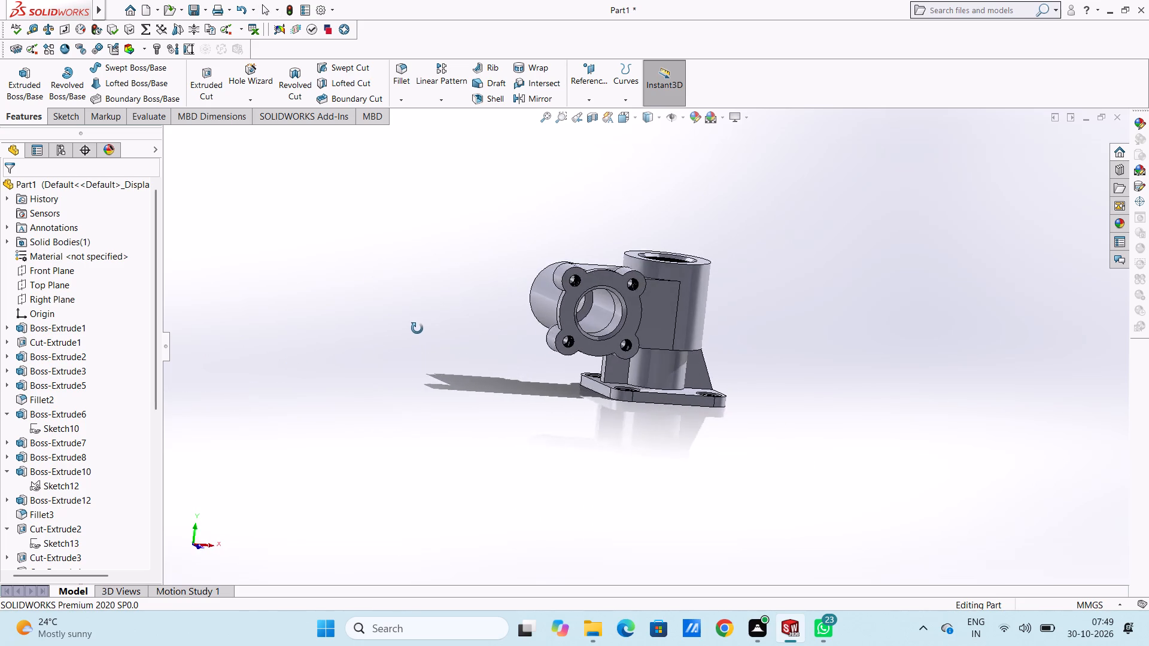
middle_click_drag(417, 328, 368, 337)
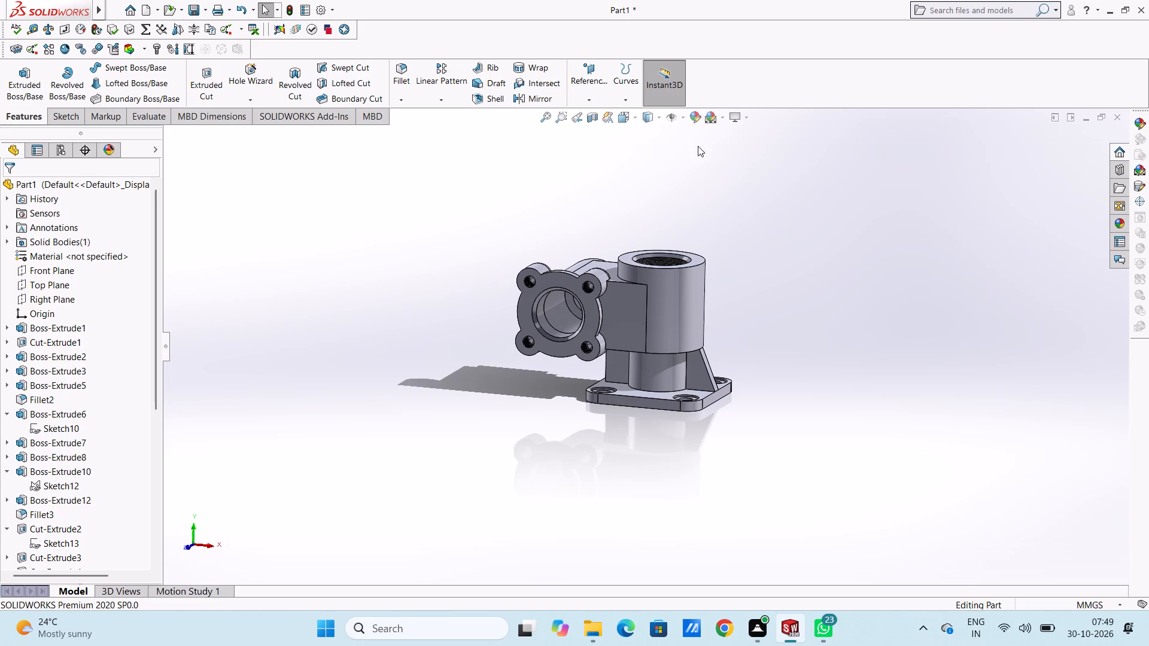
middle_click_drag(661, 206, 659, 261)
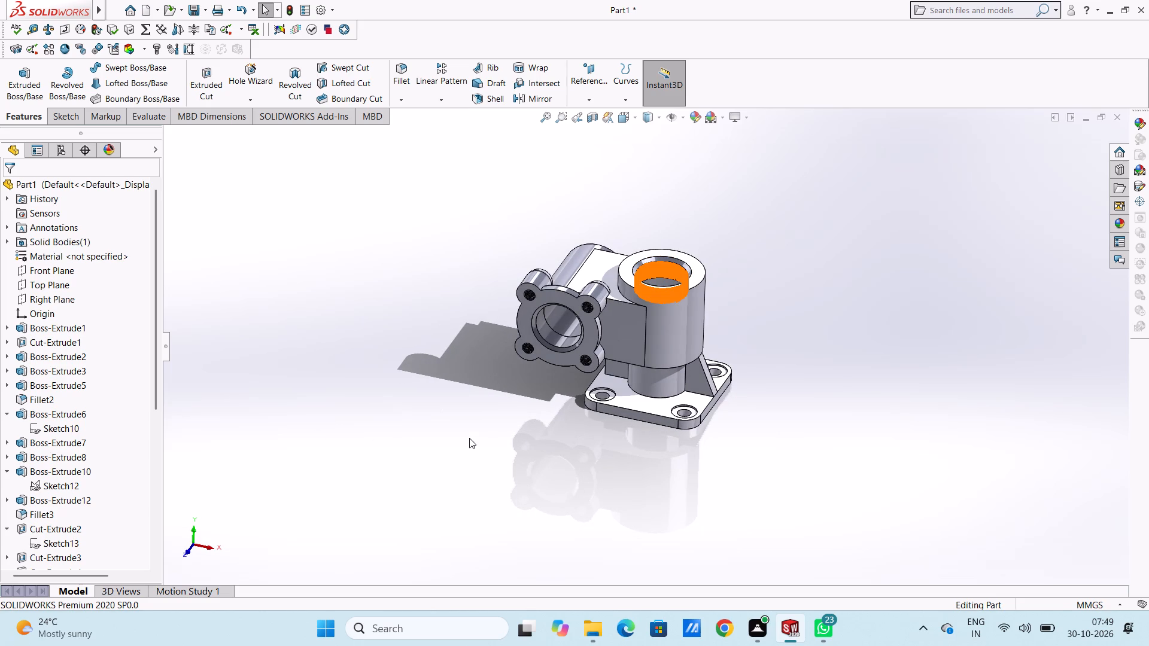
middle_click_drag(464, 382, 473, 349)
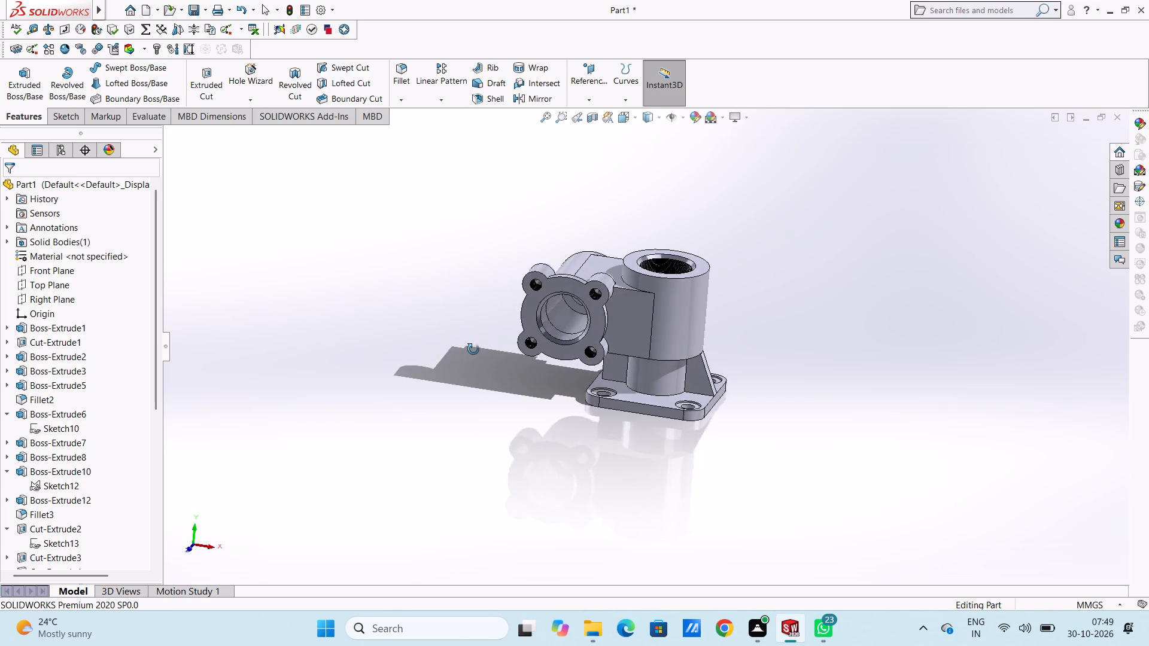
middle_click_drag(473, 349, 458, 350)
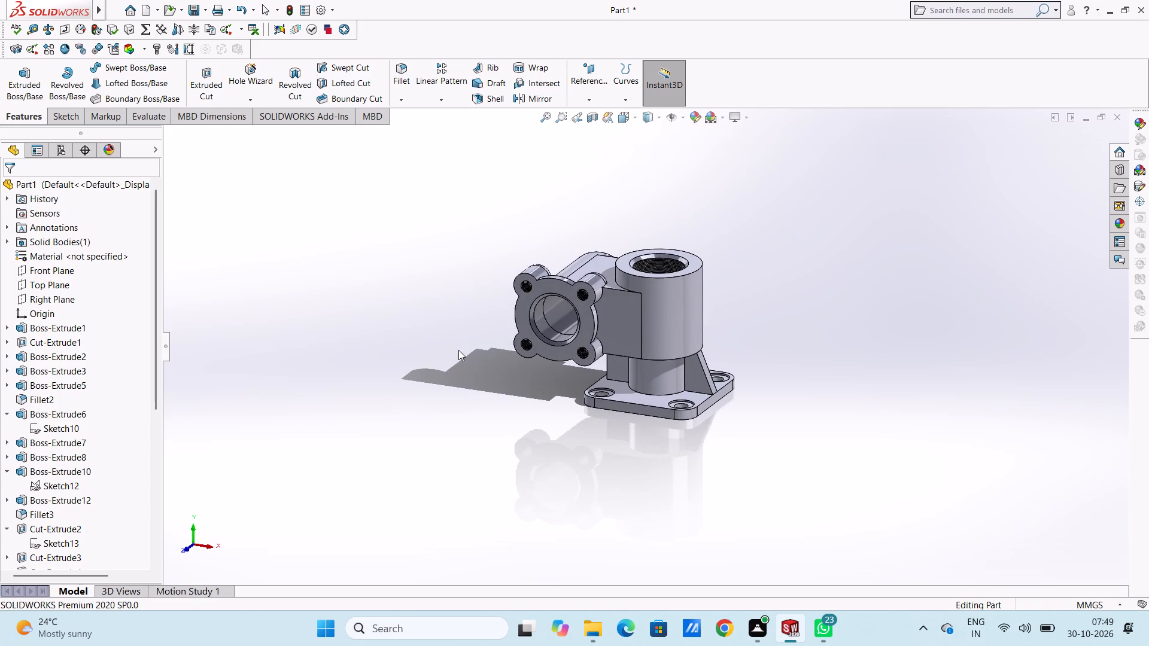
Start a 2 mm symmetric fillet on the front edge where the neck meets the flange and the left rib's front bottom edge.
scroll(701, 401, "down", 4)
middle_click_drag(599, 342, 591, 303)
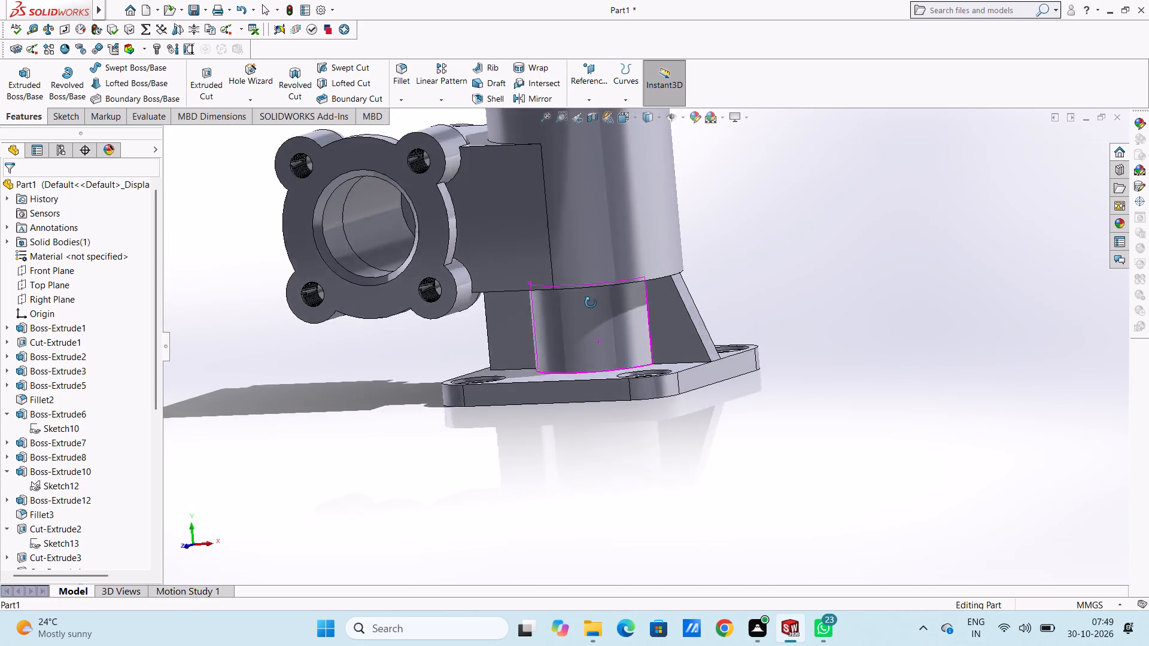
middle_click_drag(591, 303, 595, 354)
left_click(397, 71)
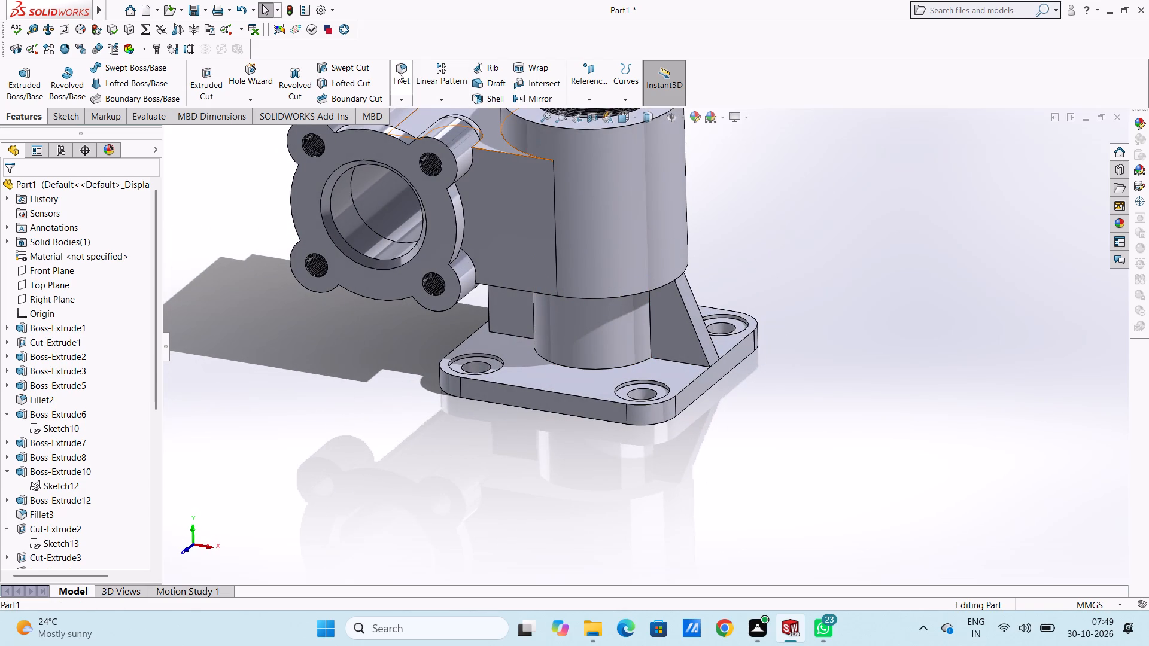
scroll(610, 271, "up", 3)
scroll(609, 304, "down", 1)
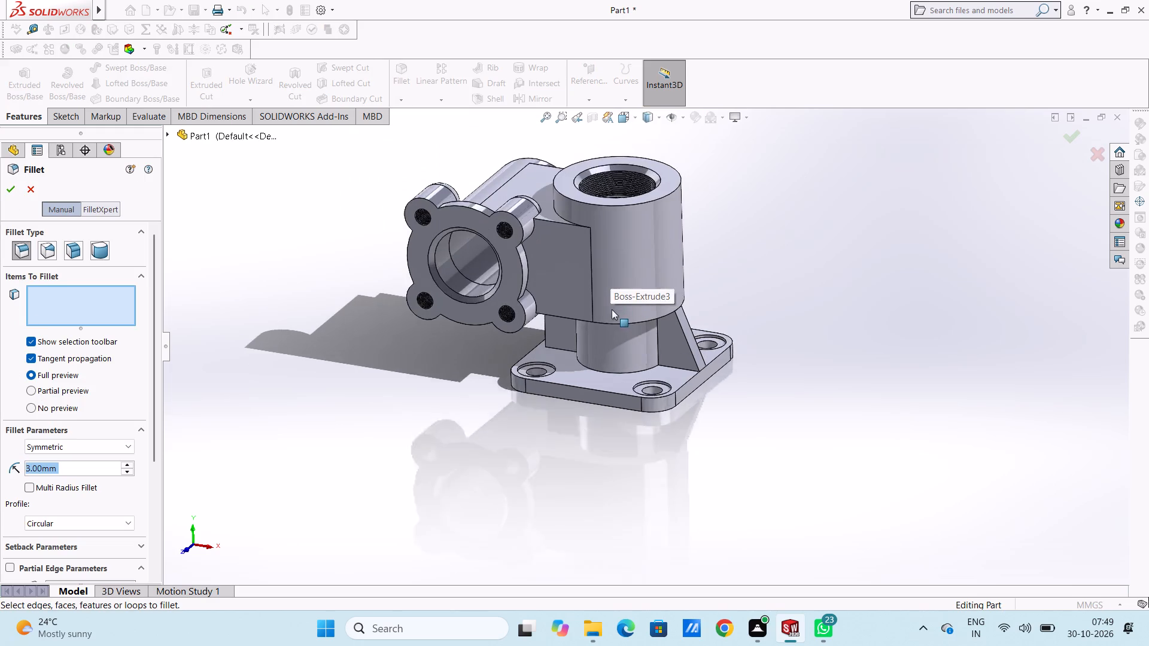
scroll(612, 309, "down", 2)
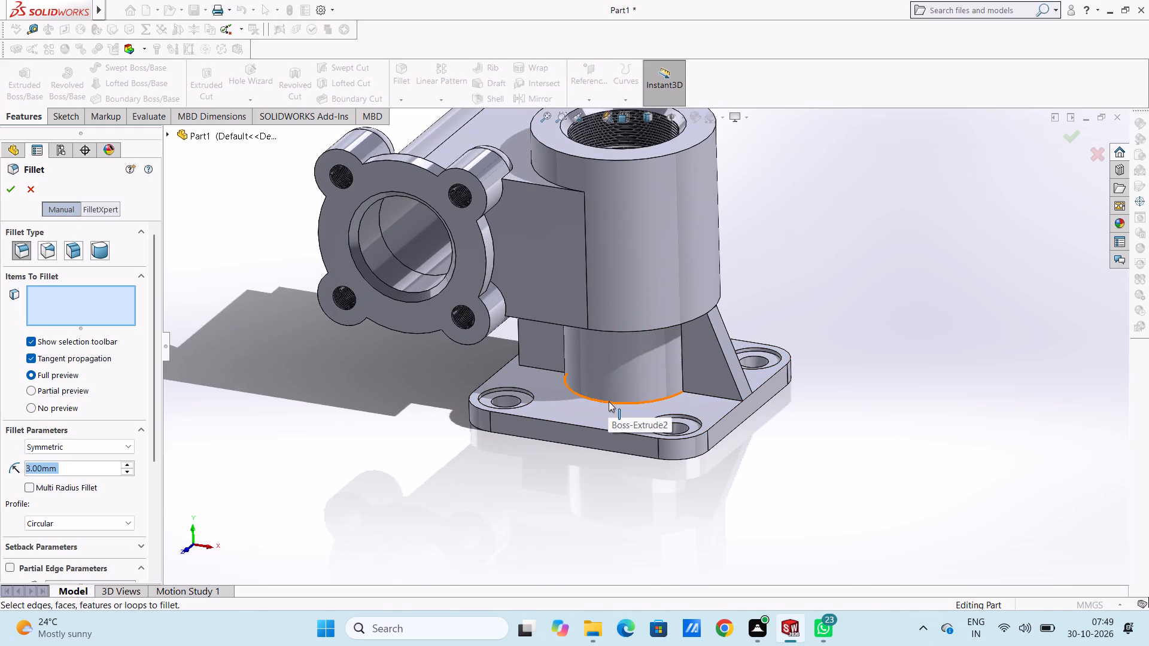
left_click(609, 401)
left_click(544, 369)
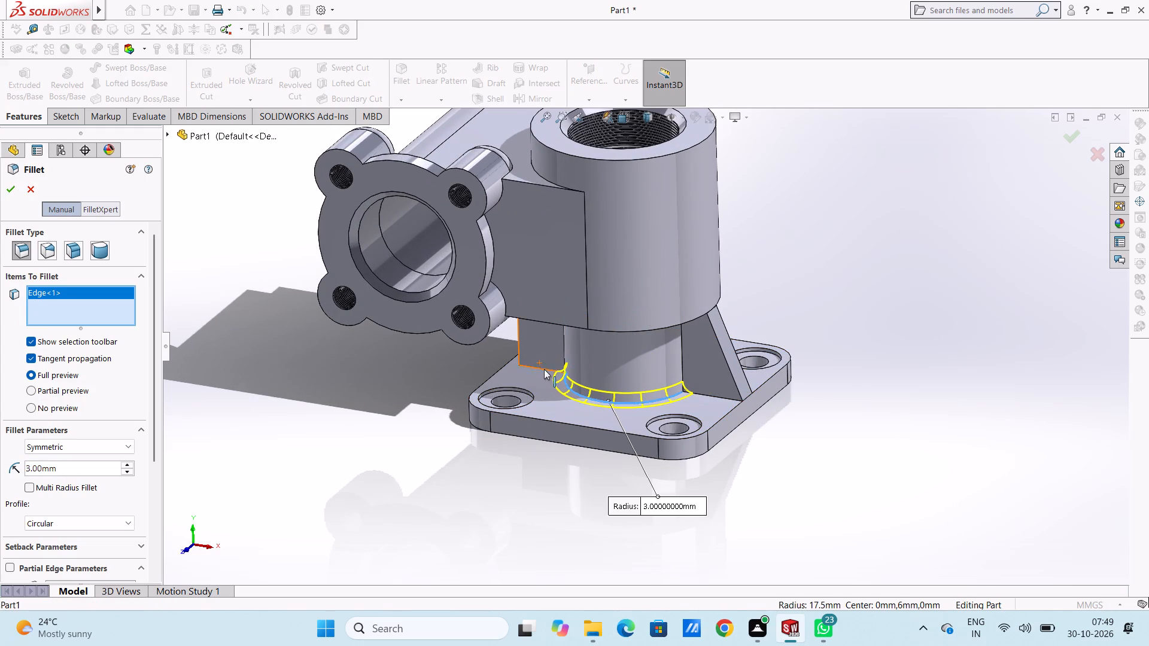
key("2")
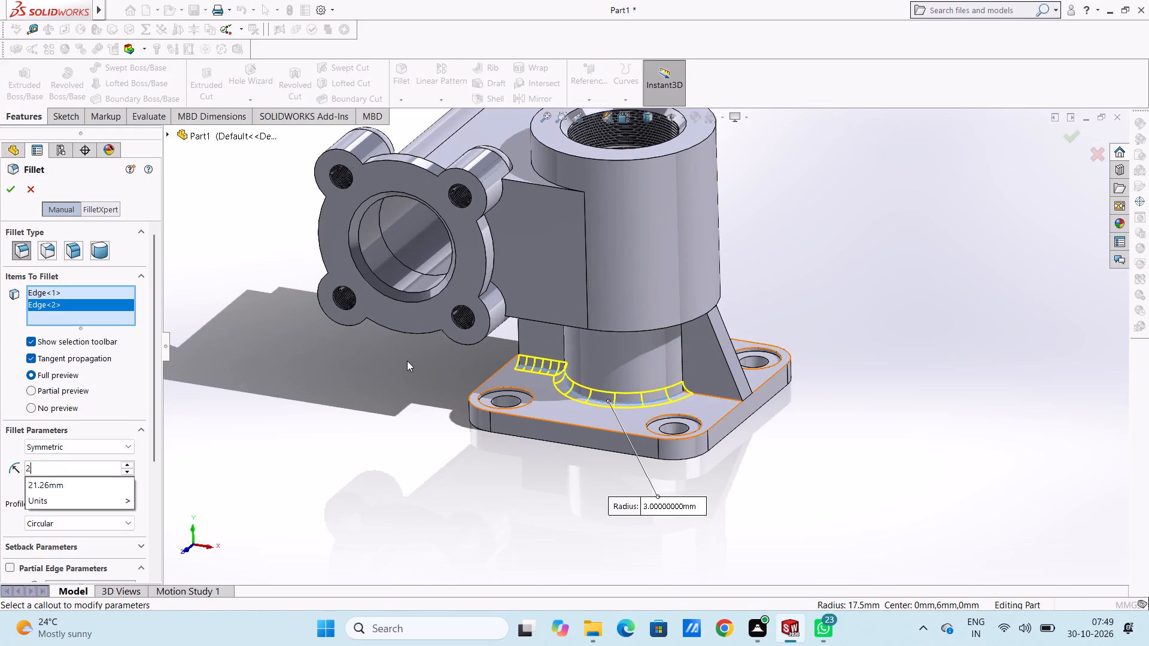
key("Return")
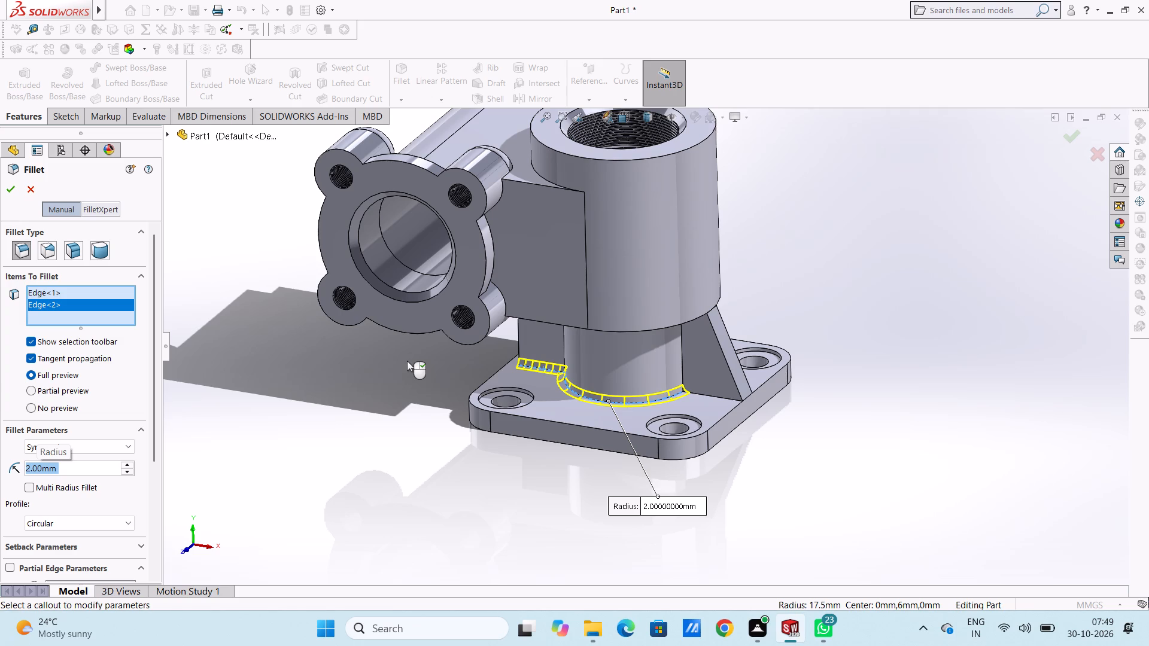
Add the right rib's front bottom edge and the front vertical edges where both ribs meet the neck to the 2 mm fillet.
left_click(684, 361)
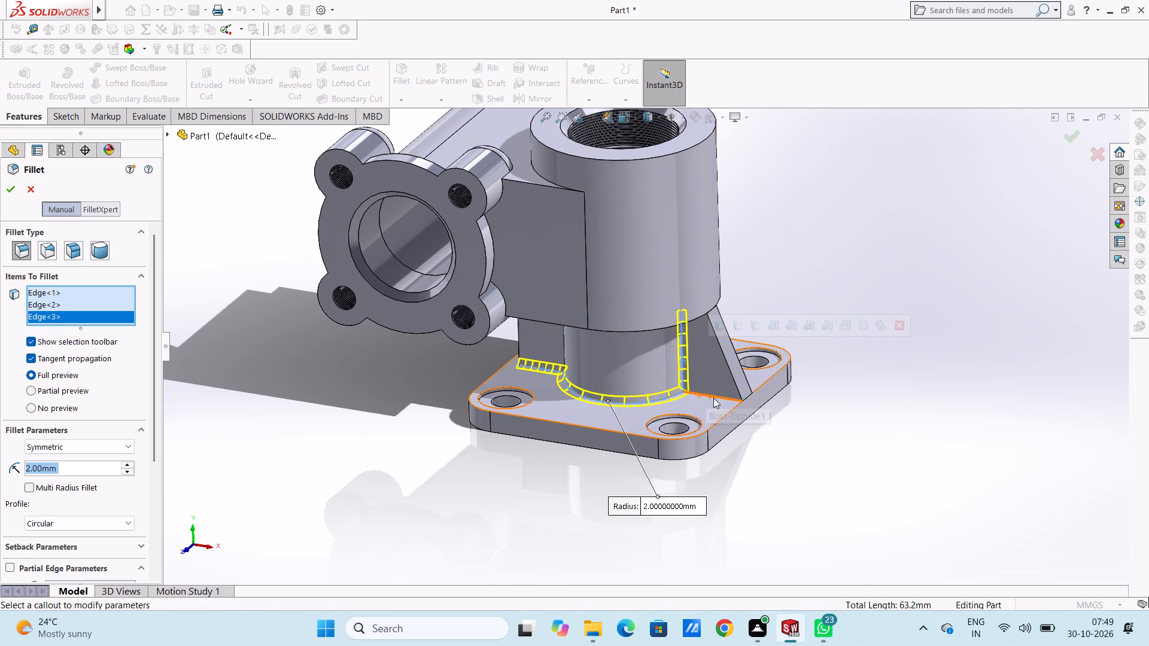
left_click(714, 398)
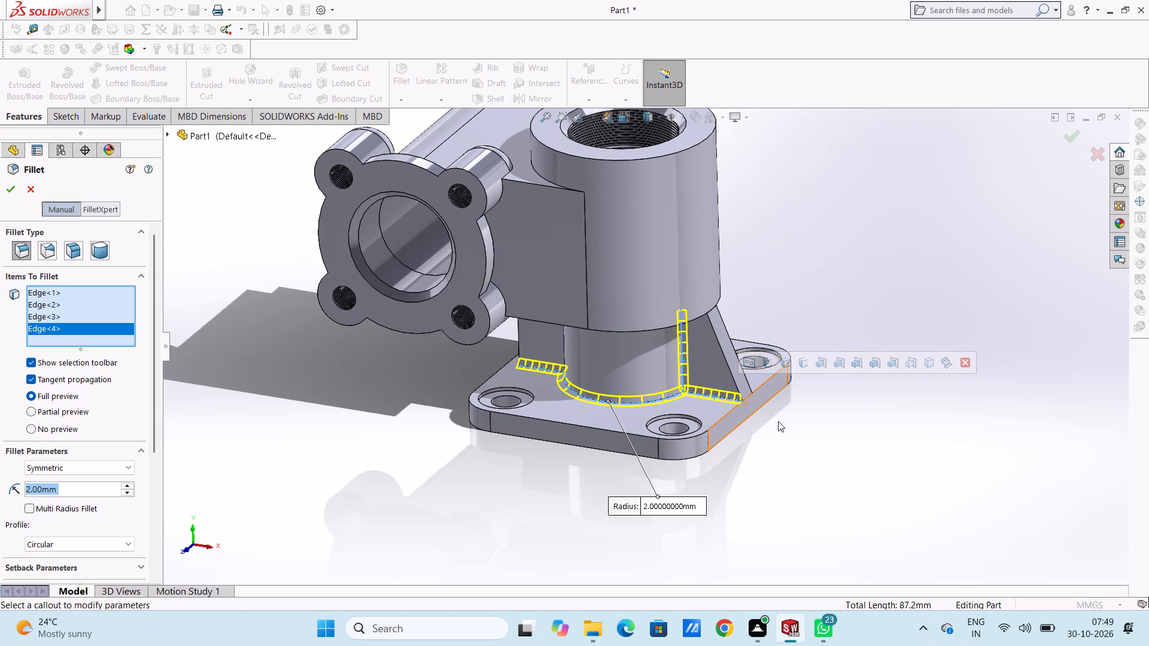
left_click(722, 348)
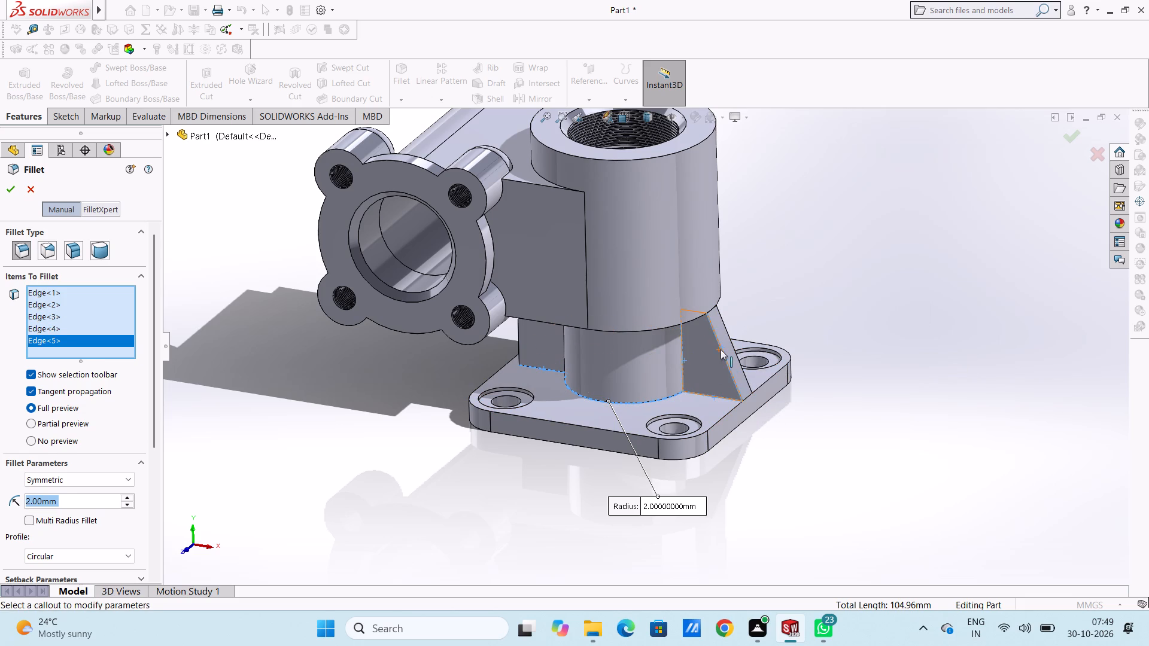
left_click(719, 349)
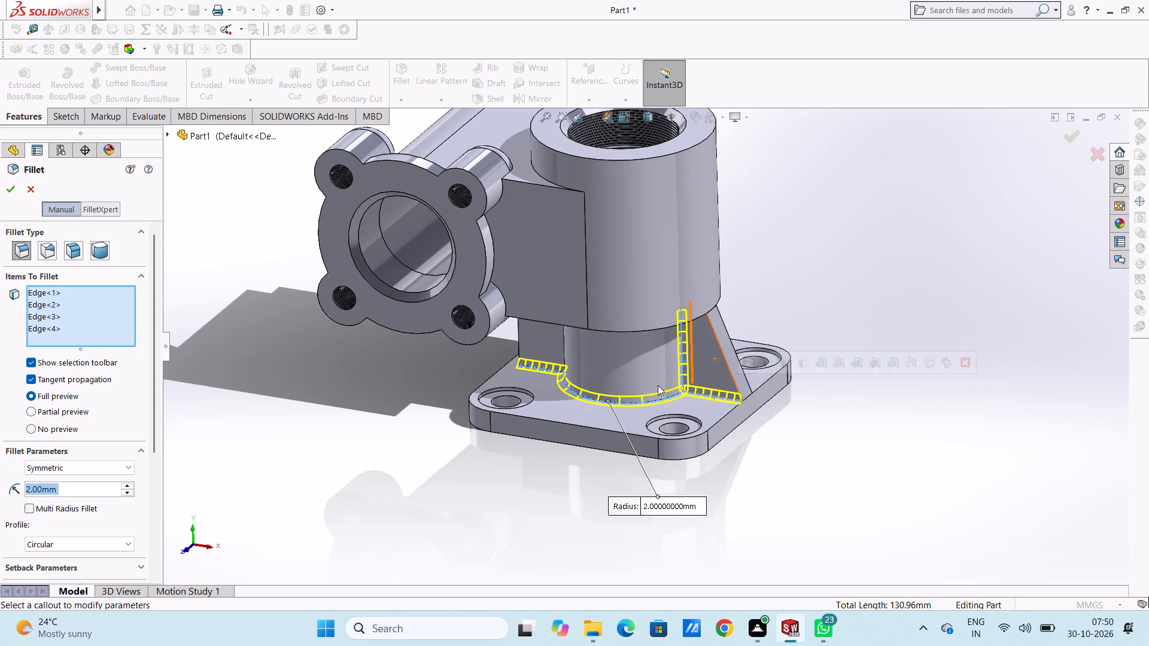
middle_click_drag(452, 359, 522, 312)
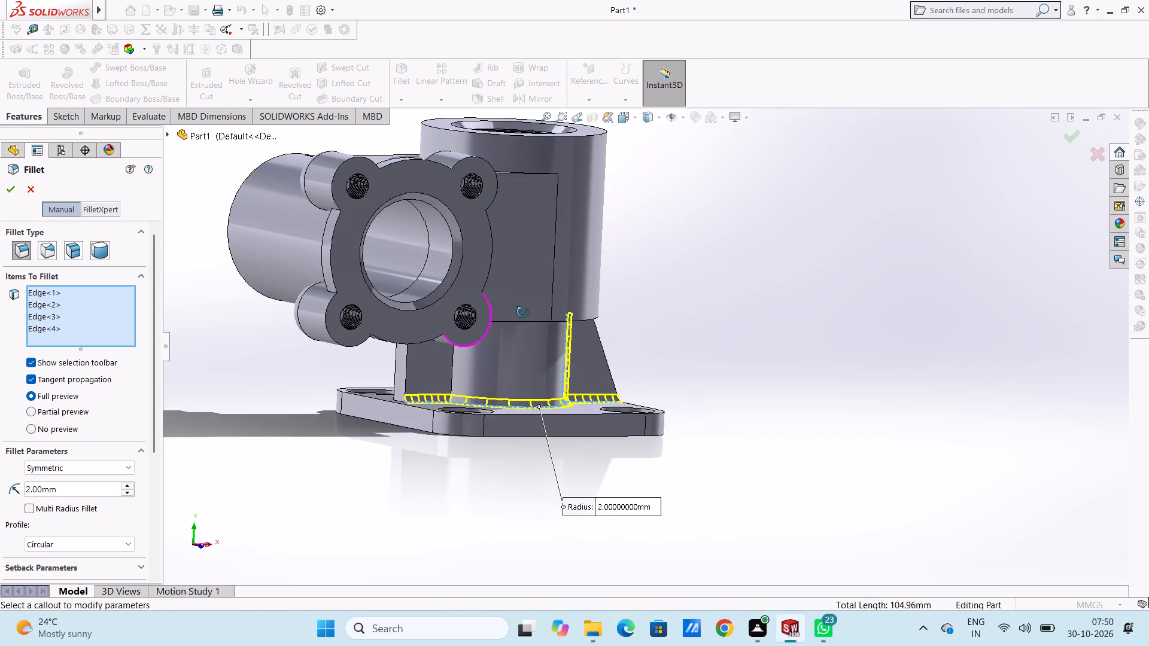
middle_click_drag(522, 312, 515, 281)
scroll(493, 391, "down", 5)
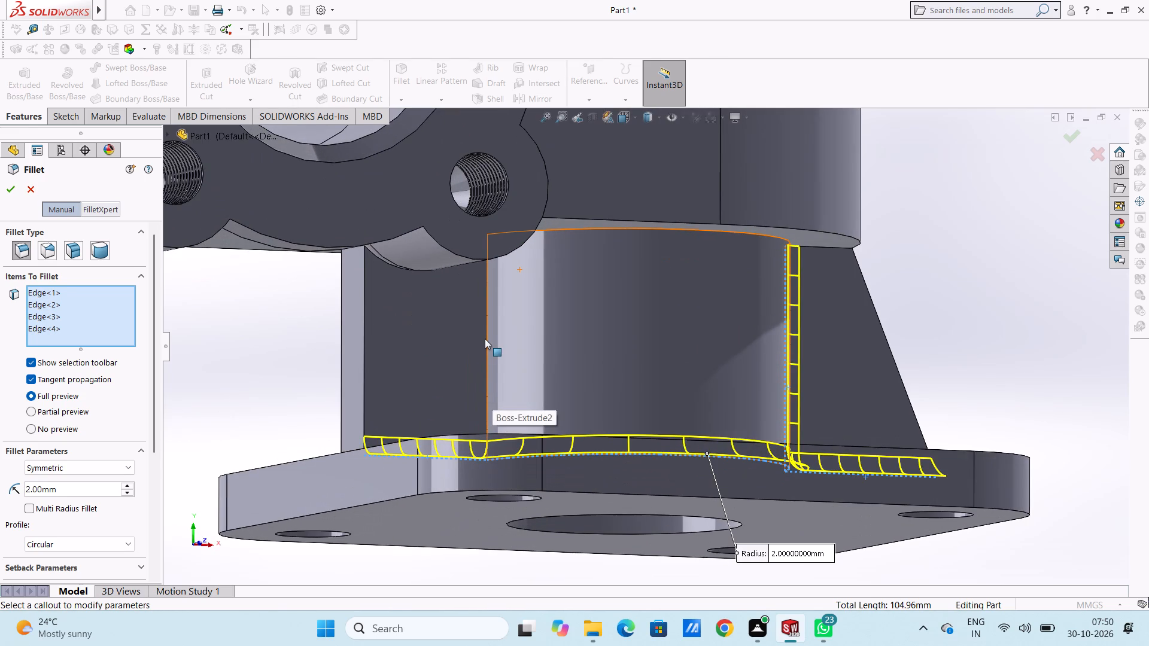
left_click(486, 340)
scroll(486, 340, "up", 6)
middle_click_drag(467, 384, 401, 455)
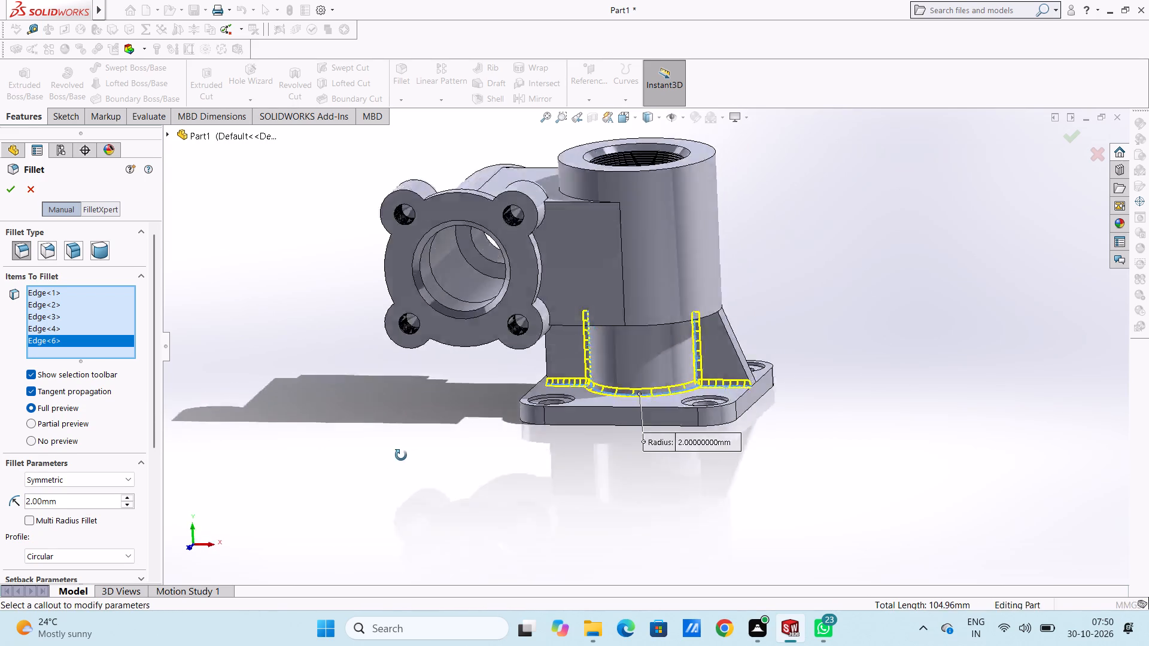
Add the right rib's rear bottom edge and the rear edge where the neck meets the flange to the 2 mm fillet.
middle_click_drag(401, 455, 396, 462)
middle_click_drag(454, 449, 360, 477)
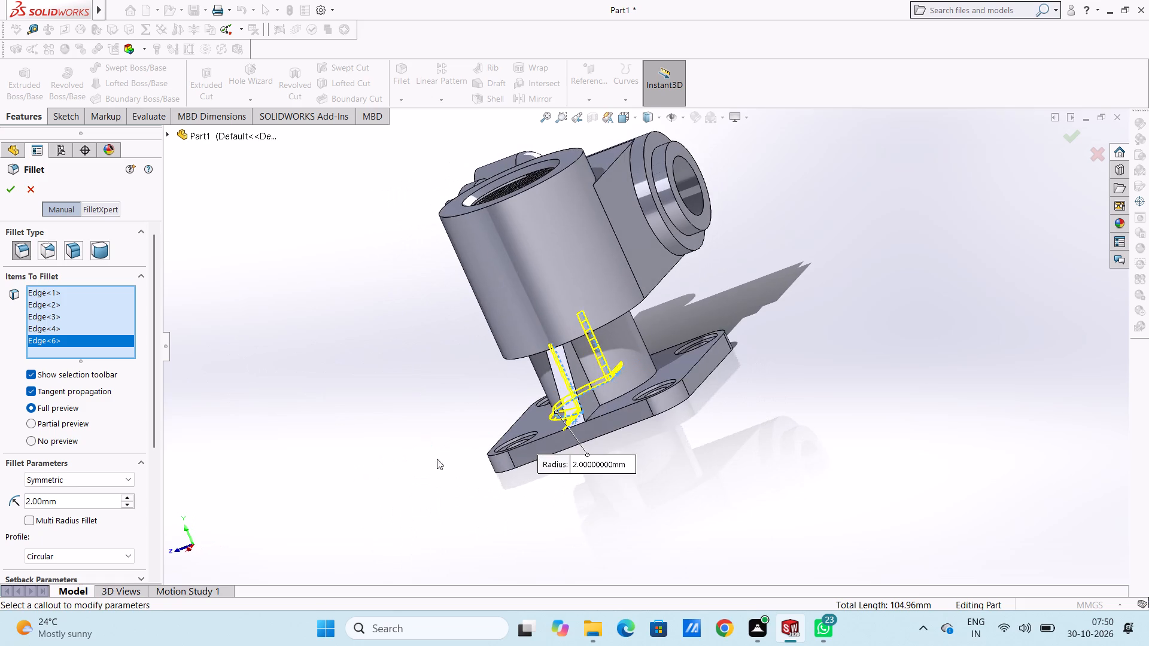
middle_click_drag(846, 307, 861, 406)
scroll(640, 469, "down", 5)
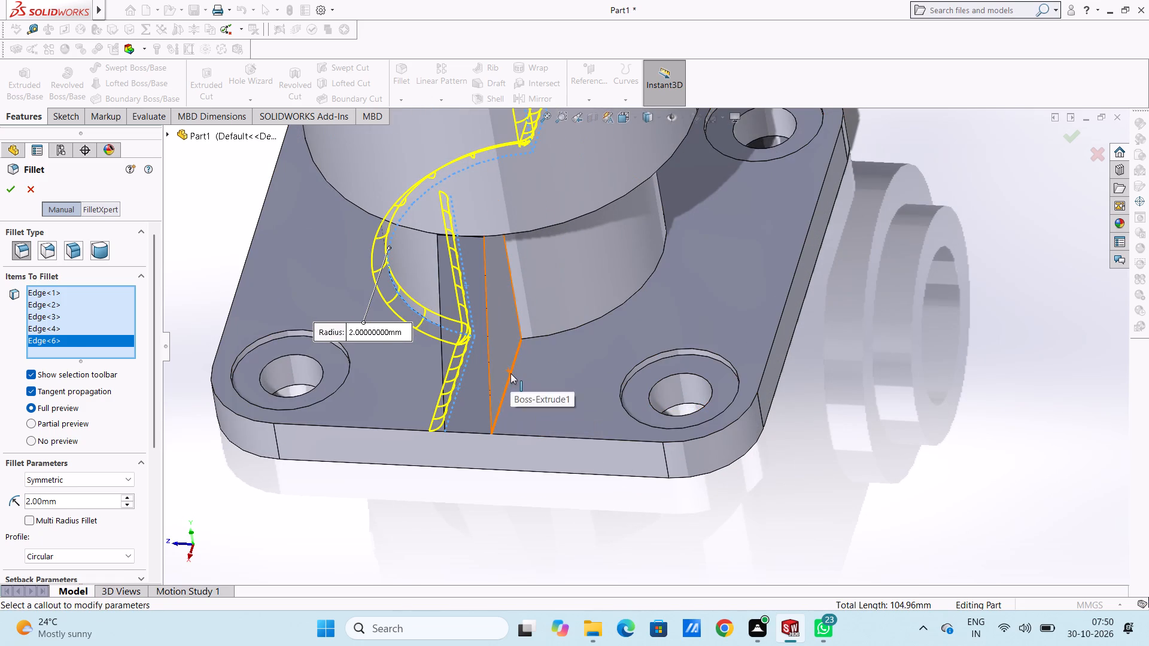
left_click(510, 373)
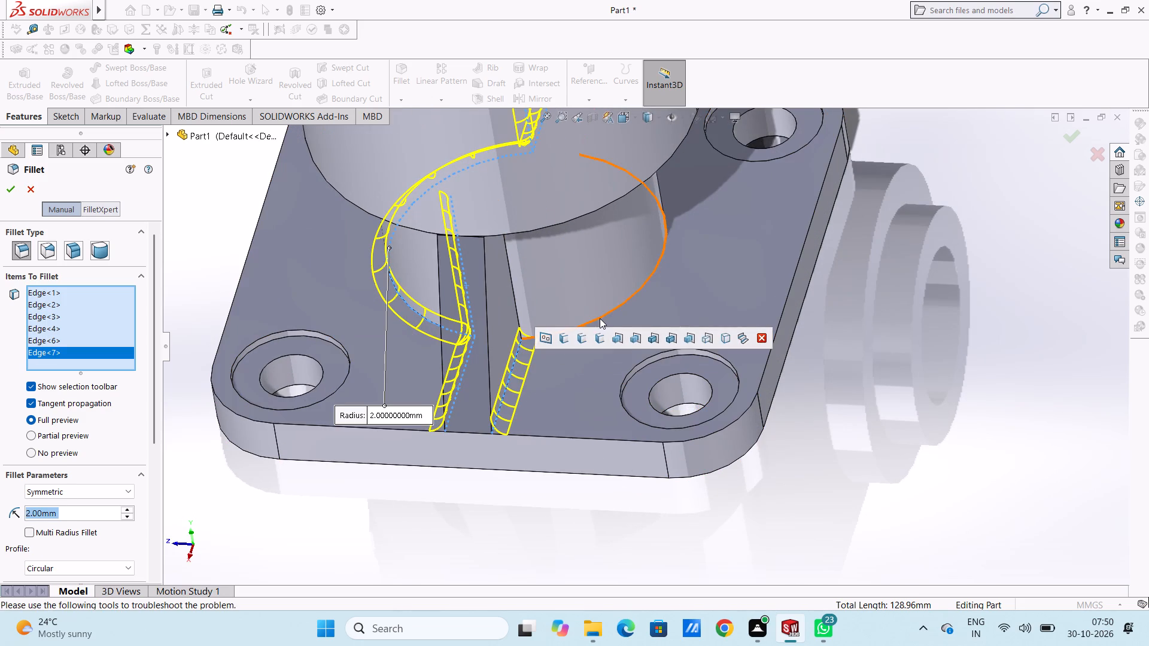
left_click(600, 318)
Add the rear vertical edge where the left rib meets the neck and that rib's rear bottom edge to the fillet.
scroll(656, 328, "up", 3)
middle_click_drag(647, 365, 569, 355)
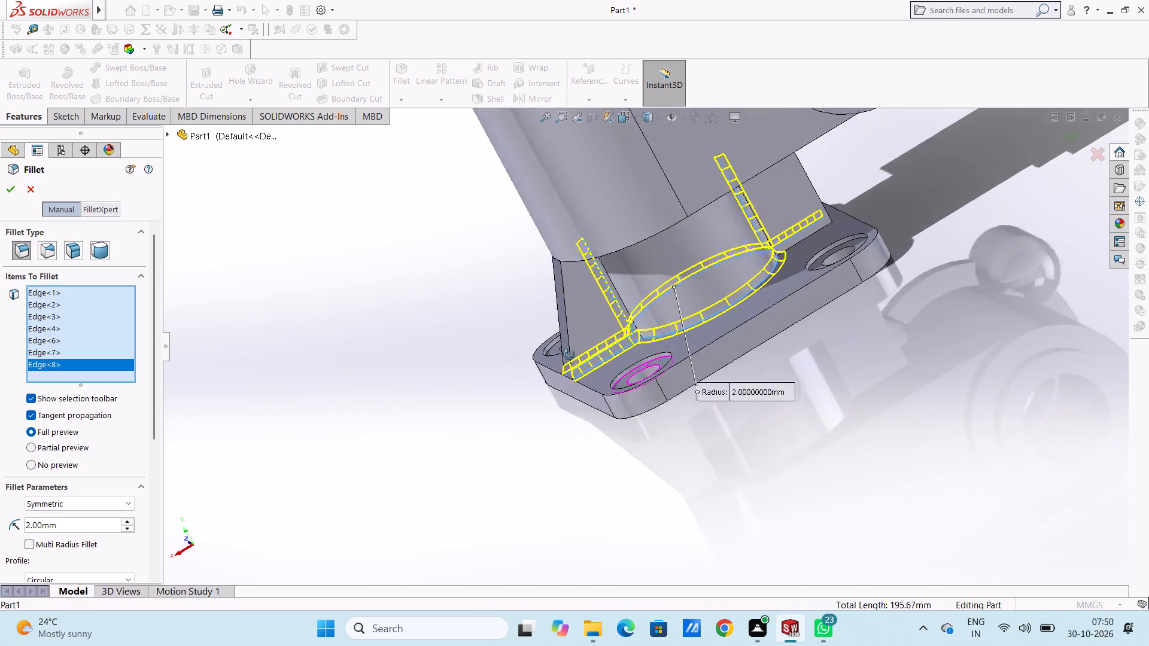
middle_click_drag(569, 355, 567, 356)
middle_click_drag(798, 233, 747, 305)
scroll(773, 226, "down", 6)
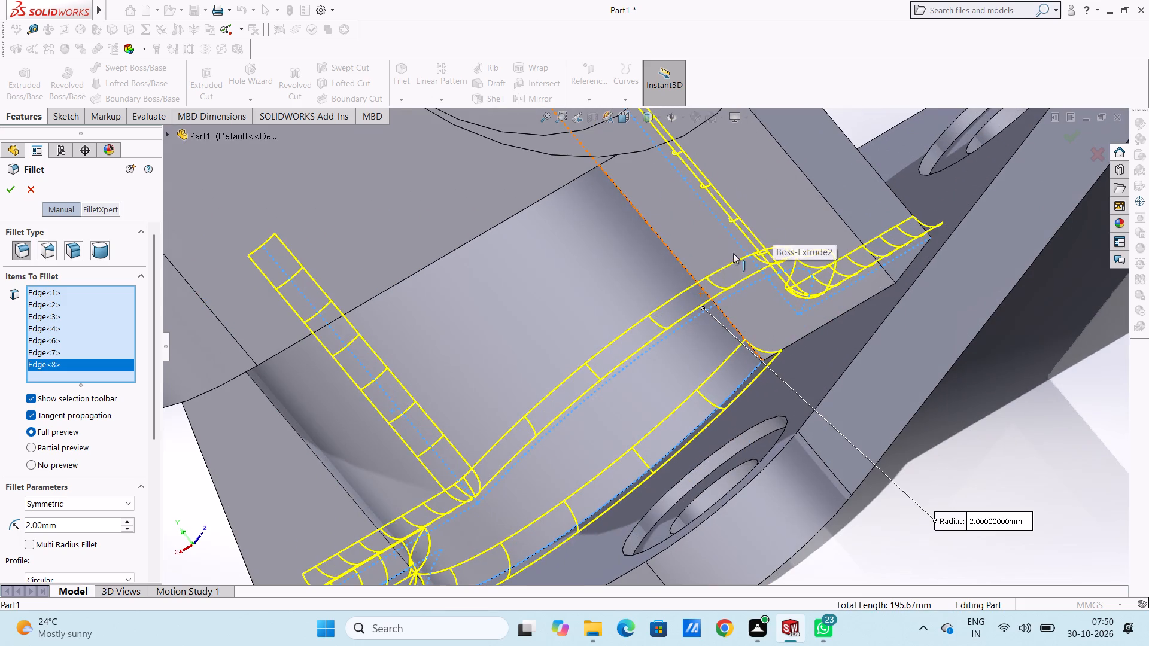
left_click(681, 264)
scroll(681, 264, "up", 6)
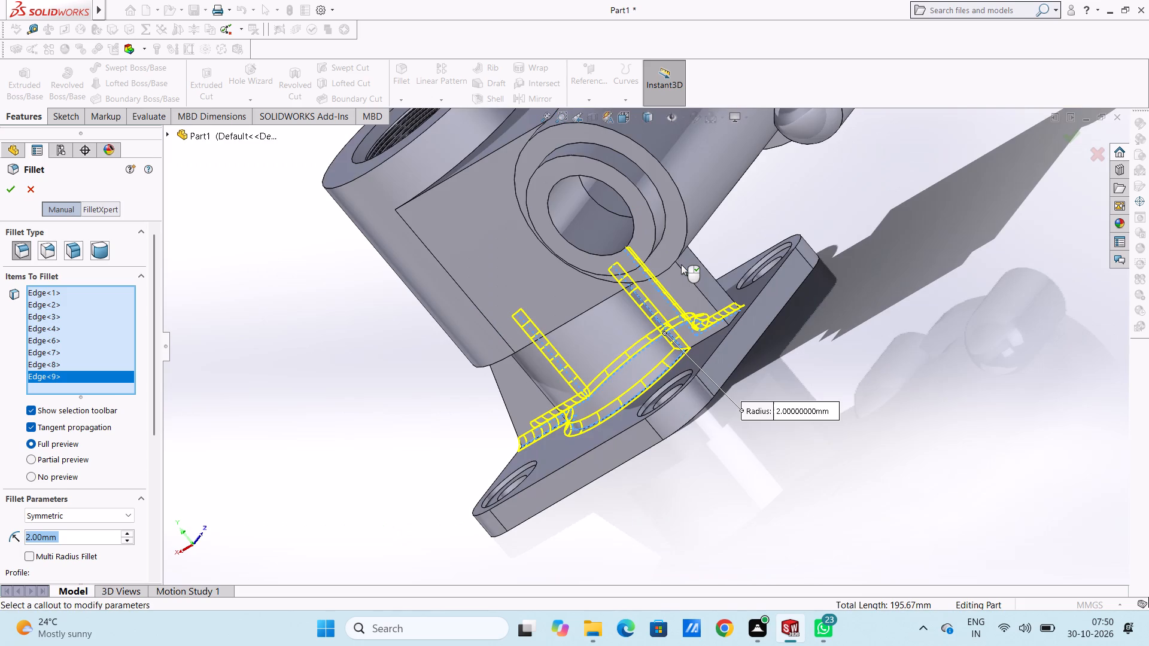
middle_click_drag(905, 281, 914, 221)
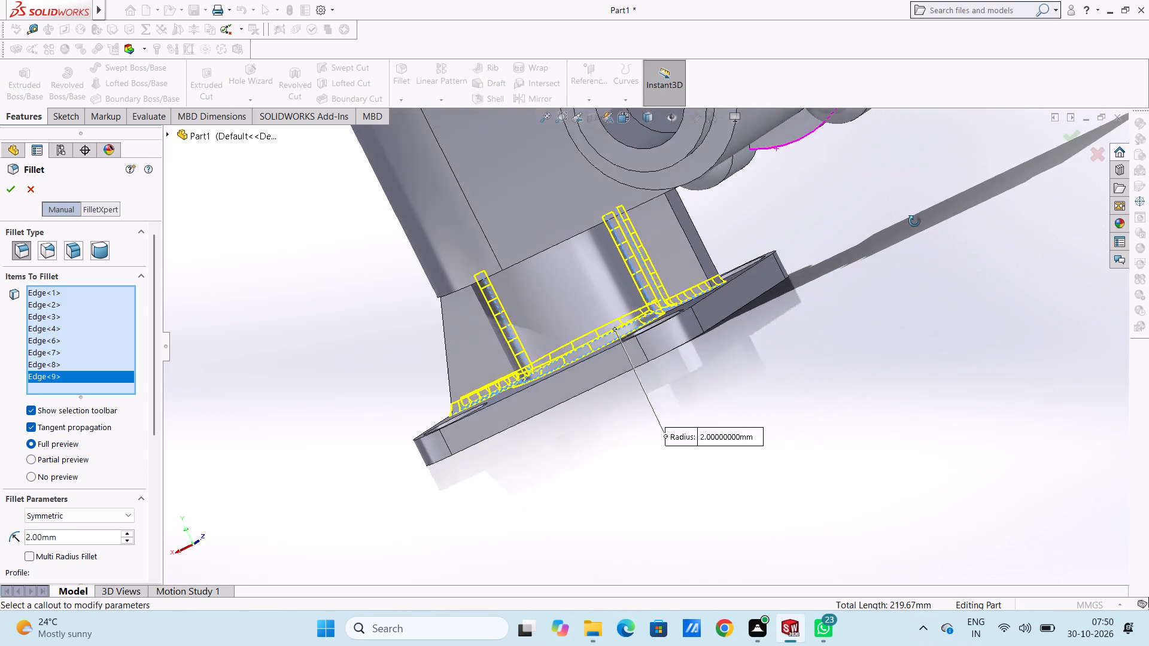
middle_click_drag(914, 221, 984, 288)
scroll(776, 331, "down", 4)
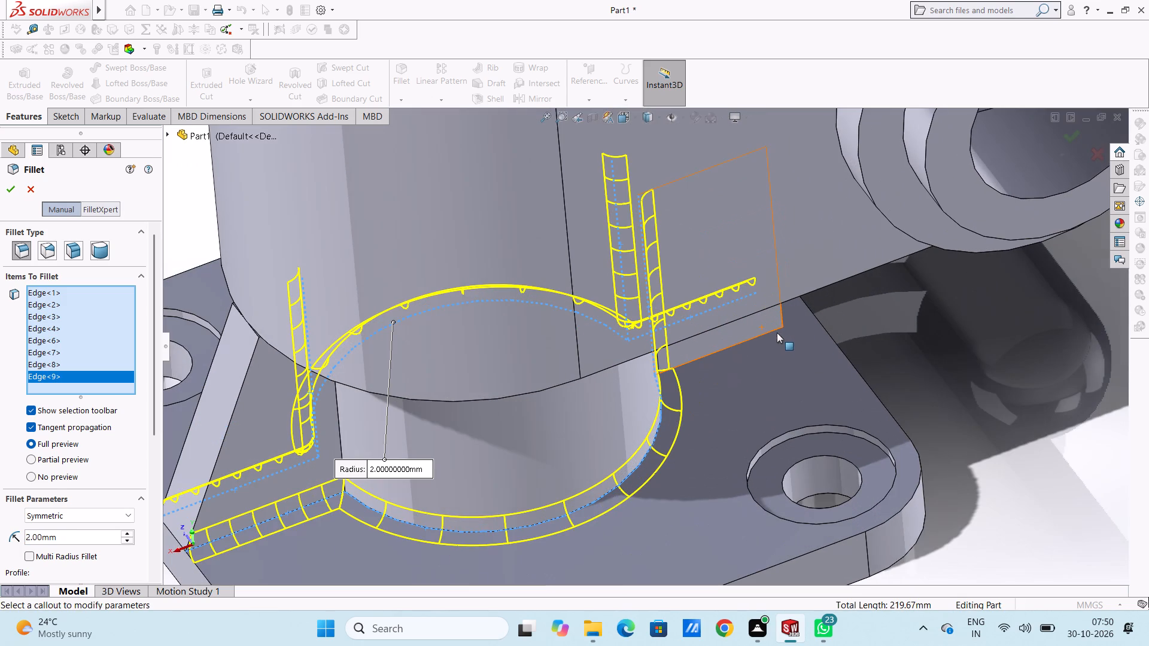
left_click(738, 345)
Add the left rib's short outer bottom edge and its two outer vertical edges, and apply the 2 mm fillet.
scroll(855, 332, "down", 1)
scroll(856, 332, "up", 6)
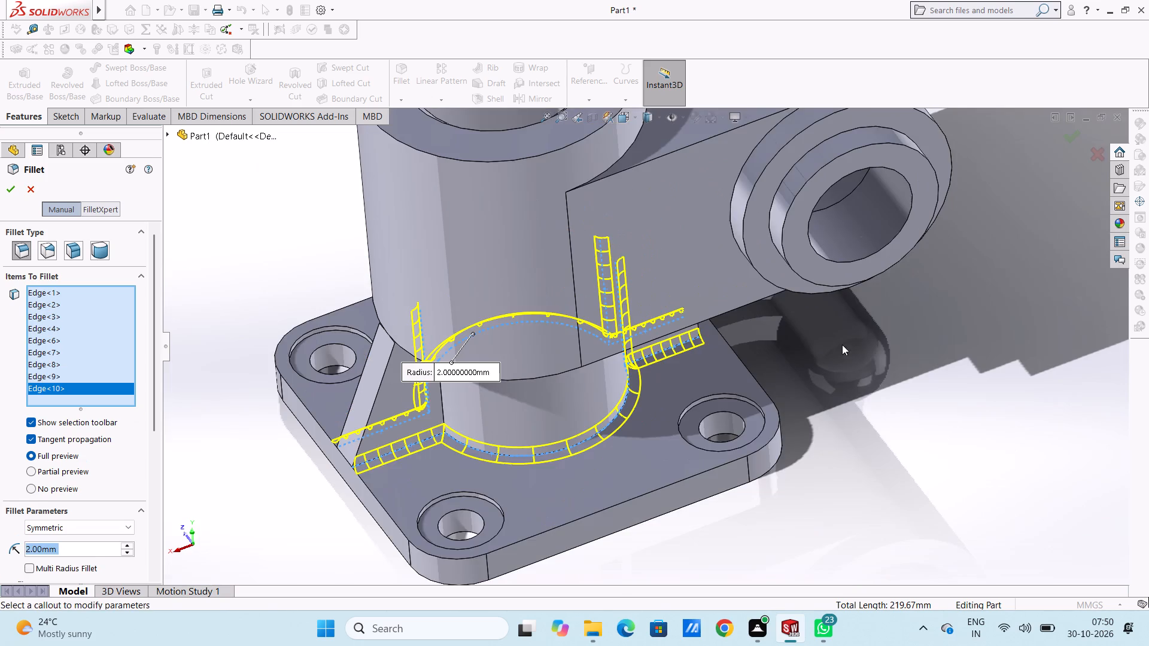
middle_click_drag(801, 348, 762, 316)
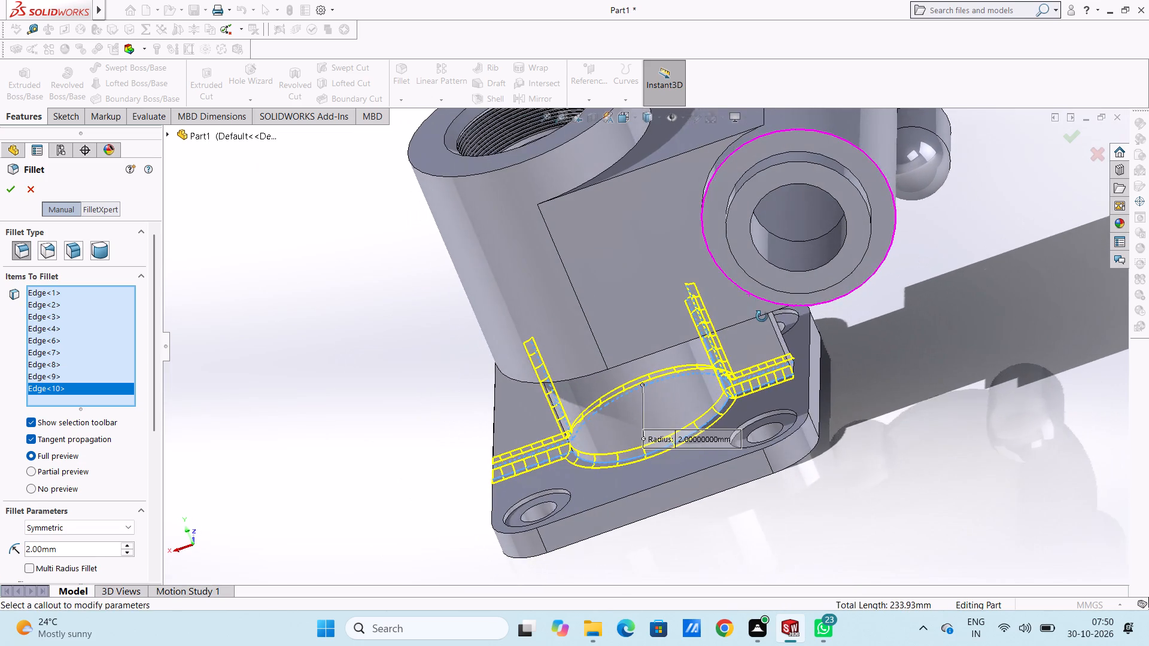
middle_click_drag(762, 316, 729, 334)
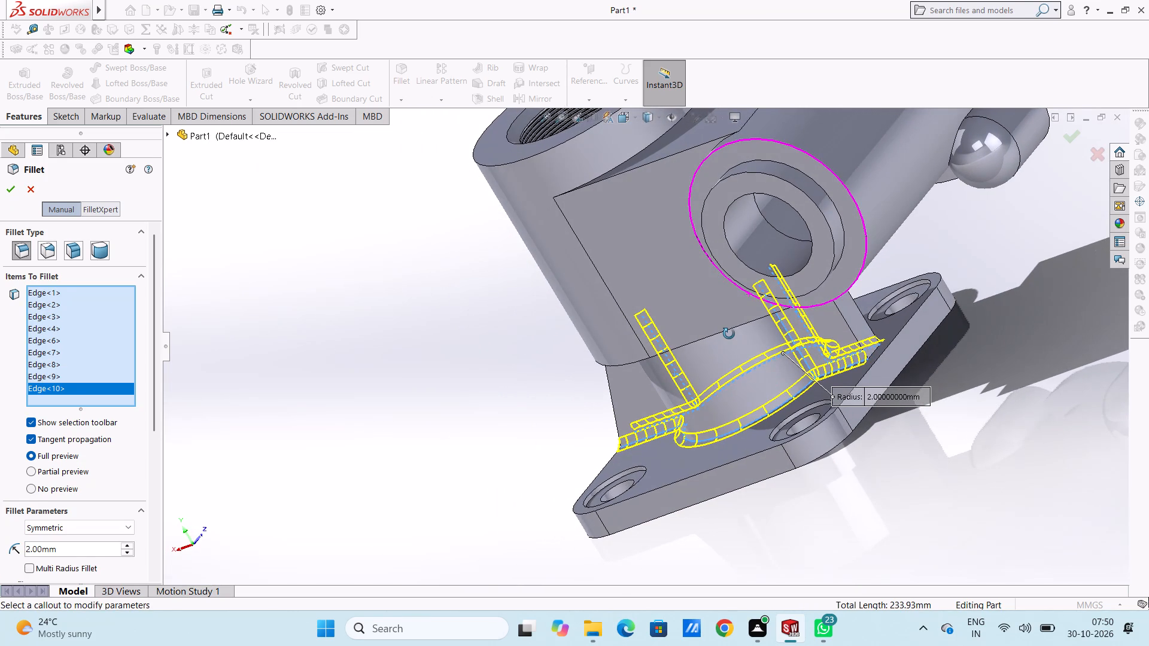
middle_click_drag(729, 334, 731, 371)
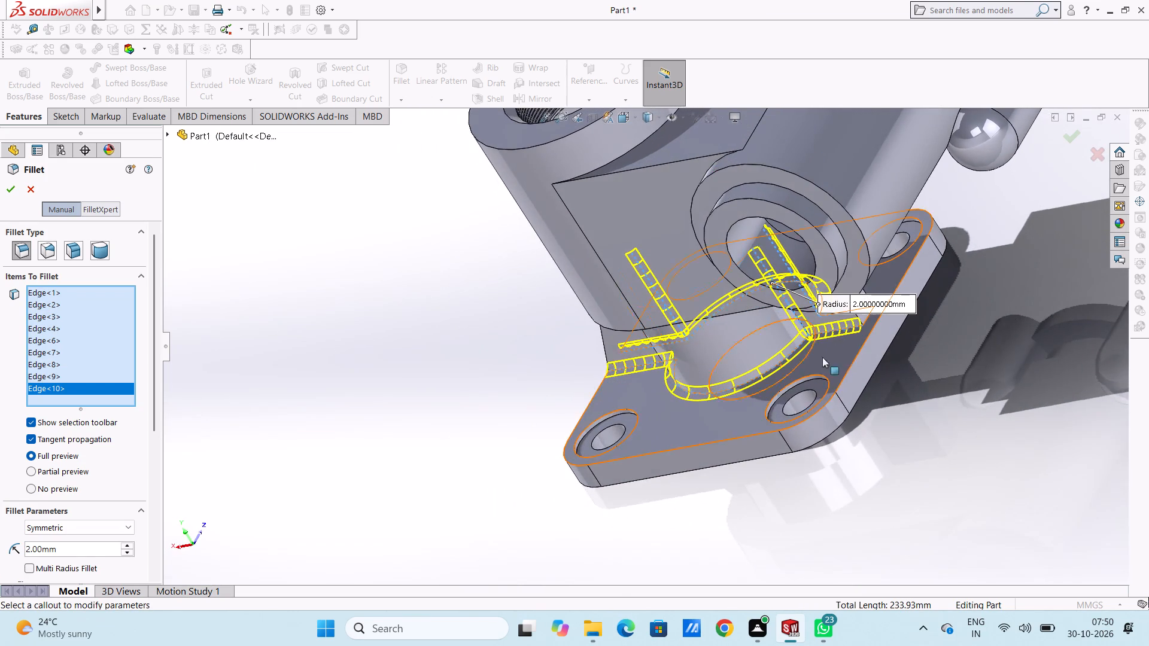
scroll(846, 344, "down", 5)
middle_click_drag(934, 311, 920, 352)
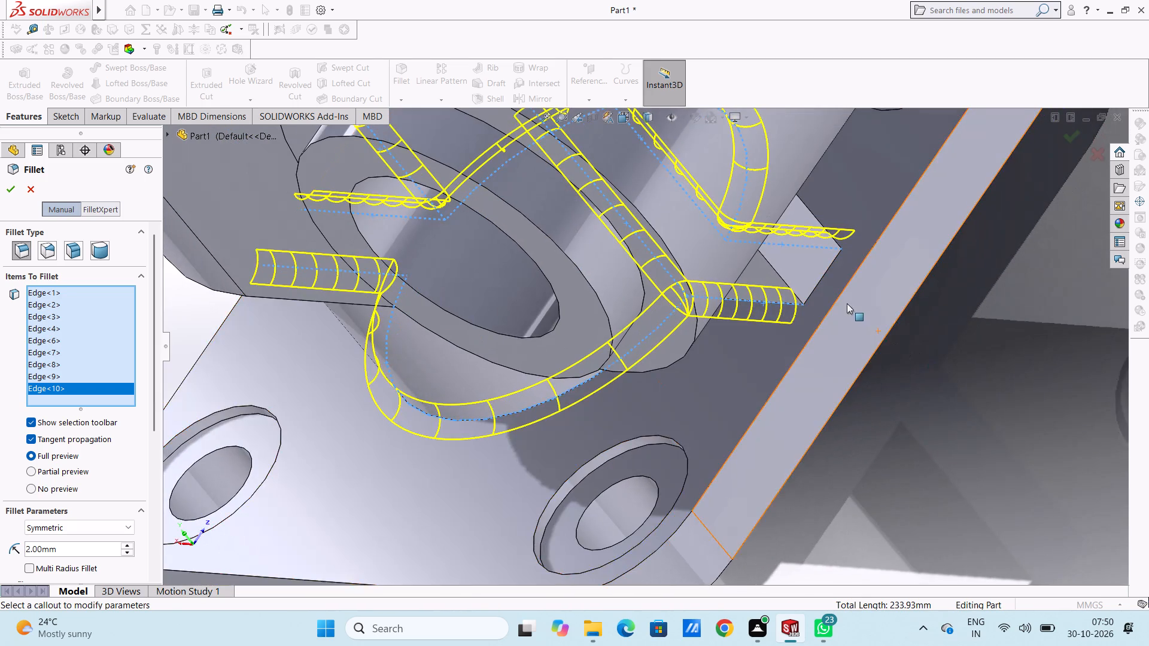
scroll(846, 303, "down", 2)
left_click(791, 276)
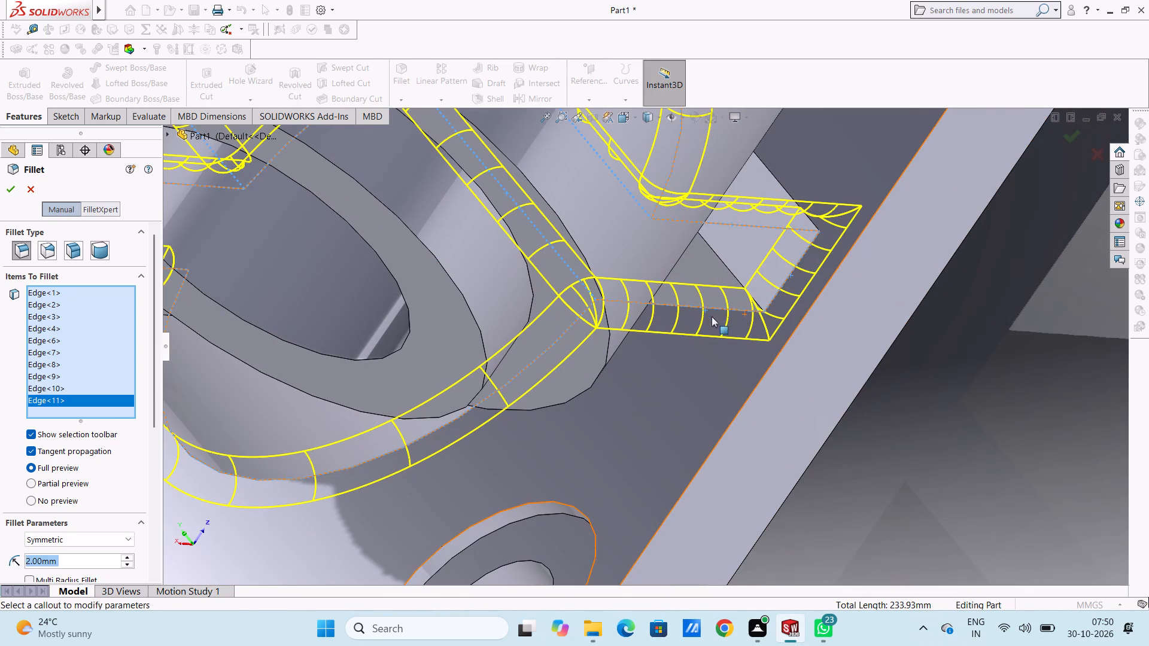
left_click(726, 264)
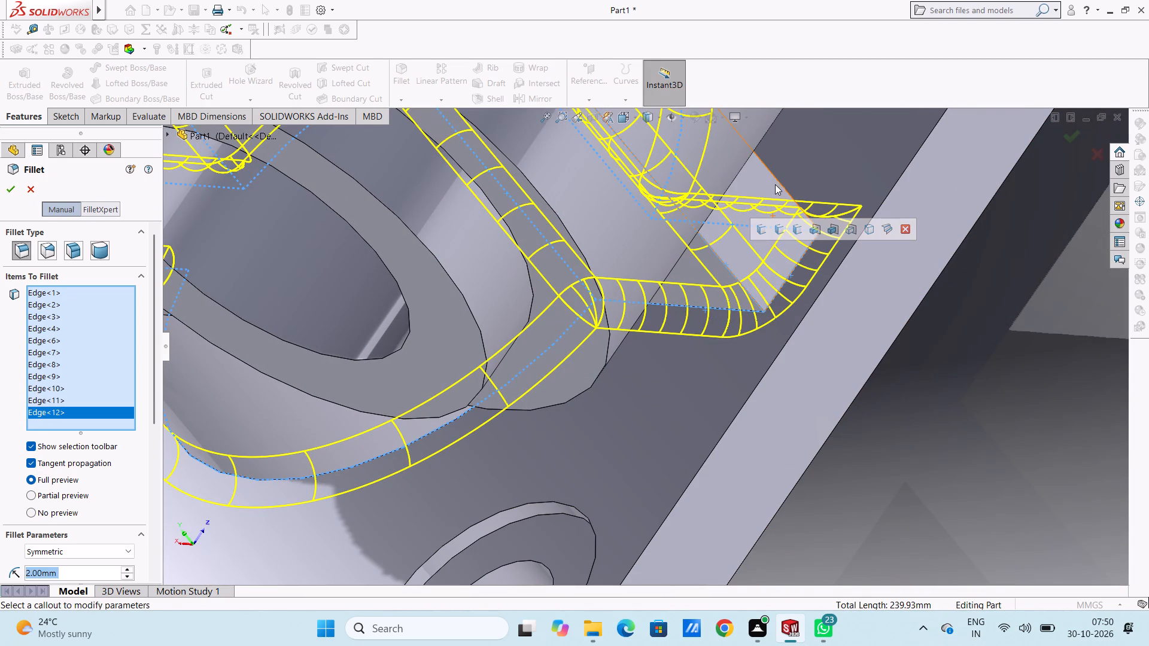
left_click(776, 179)
scroll(873, 325, "up", 5)
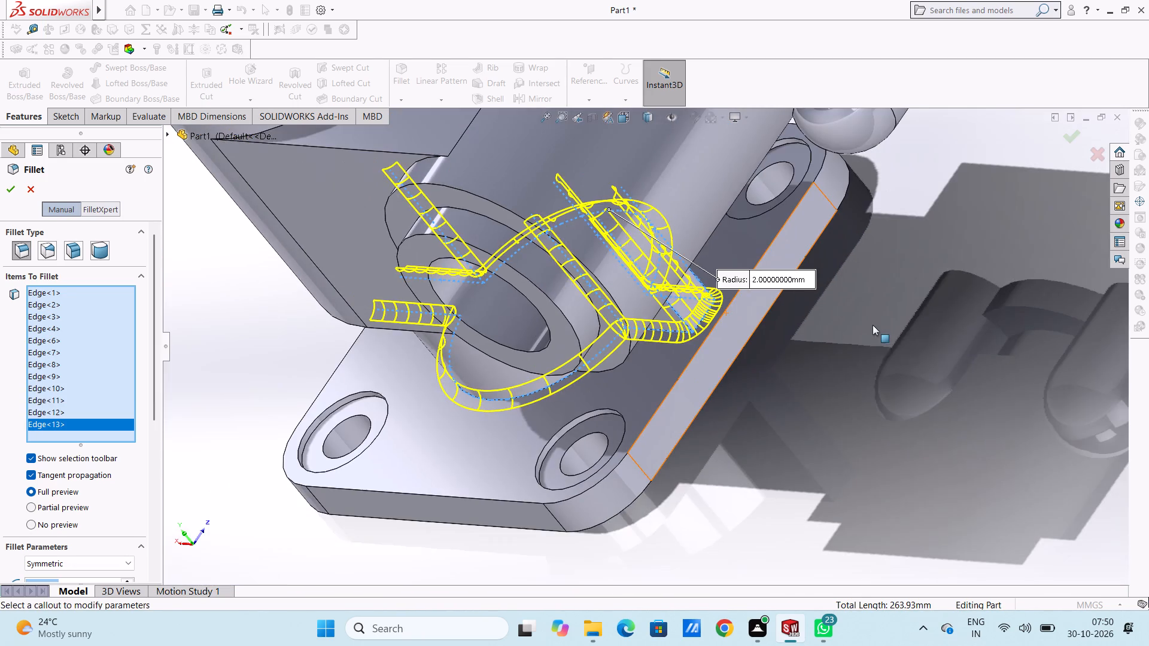
middle_click_drag(837, 377, 913, 301)
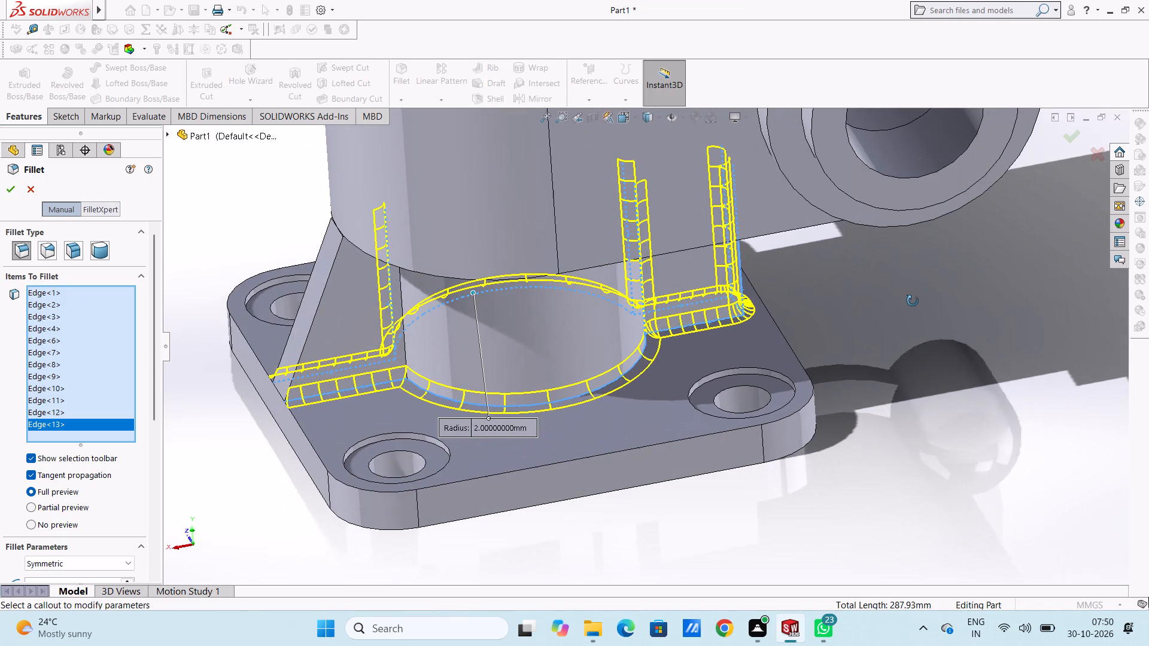
middle_click_drag(913, 301, 919, 311)
left_click(602, 479)
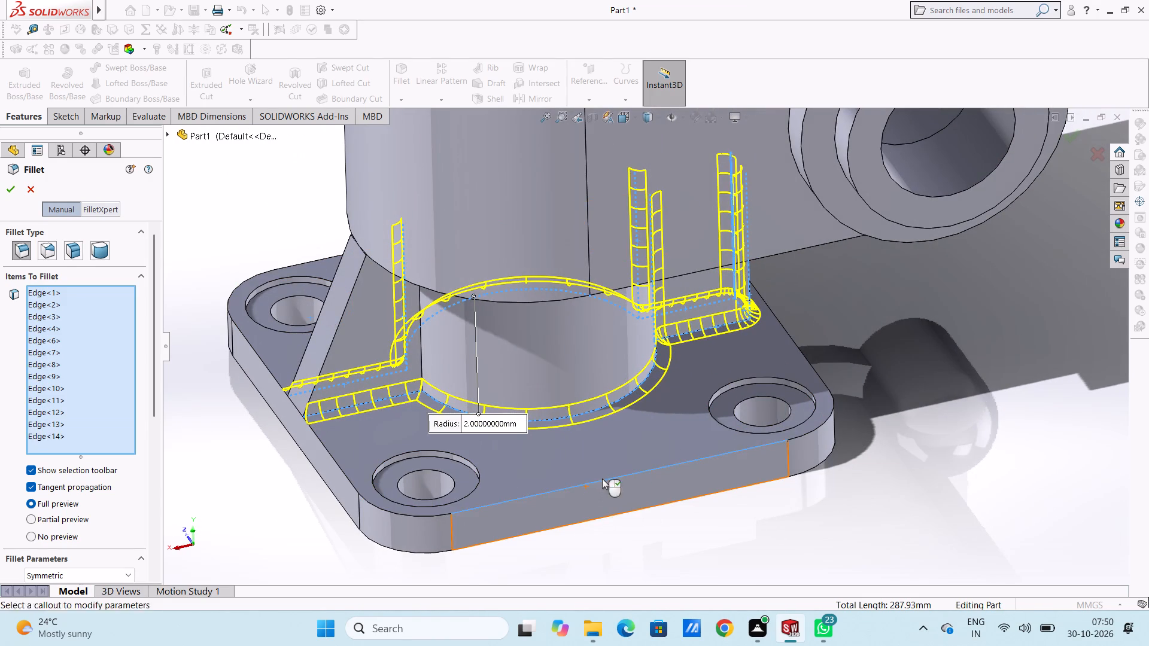
left_click(602, 479)
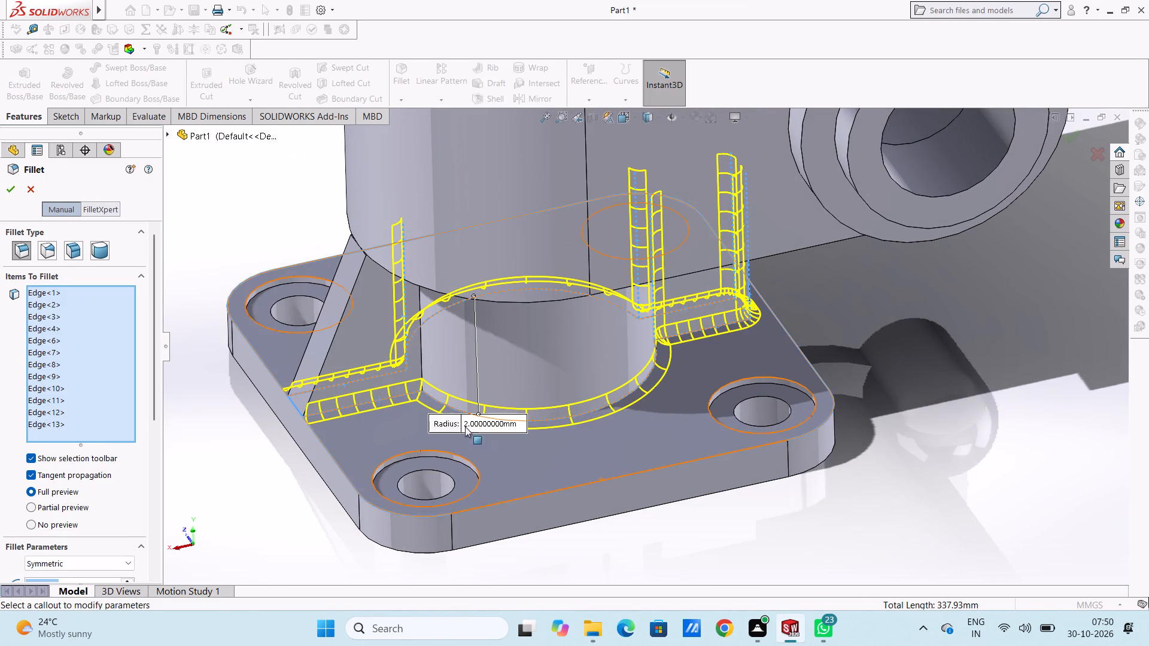
left_click(10, 197)
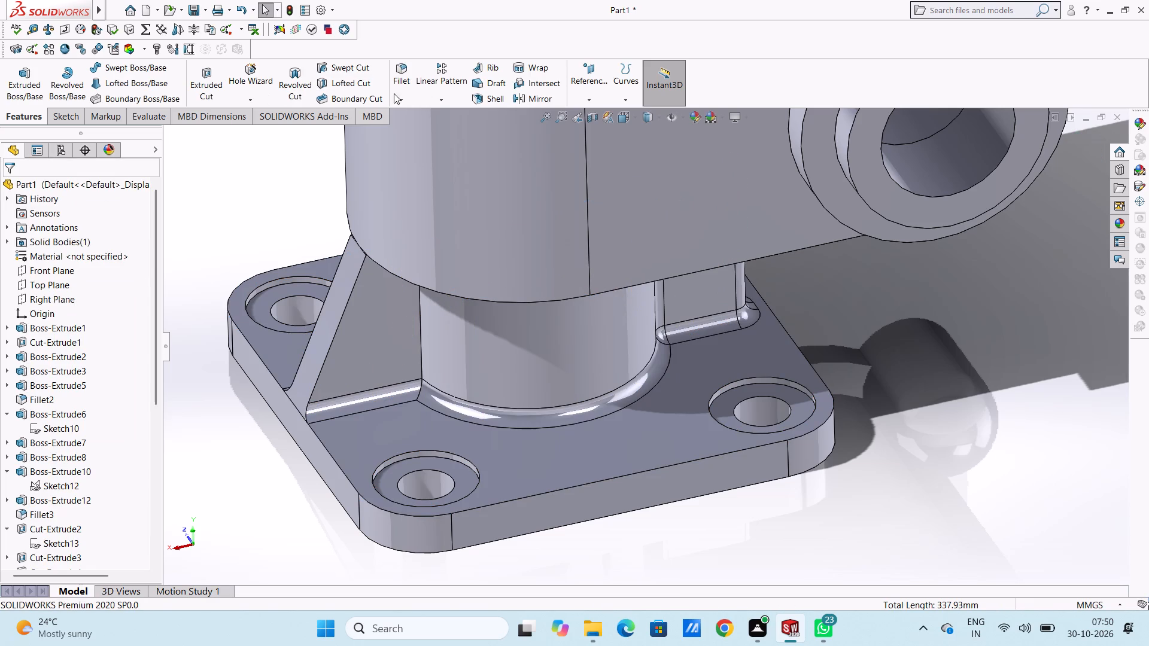
Fillet the base flange's top outer edge and both sloped edges of the right rib with a 2 mm symmetric radius.
left_click(402, 74)
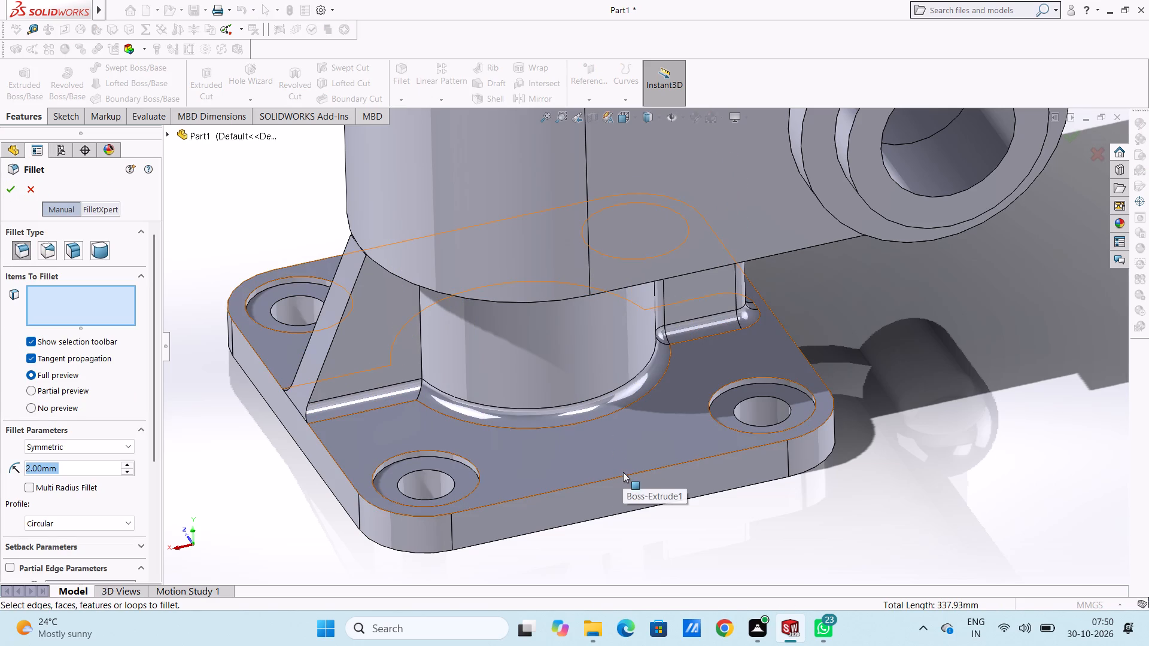
left_click(626, 475)
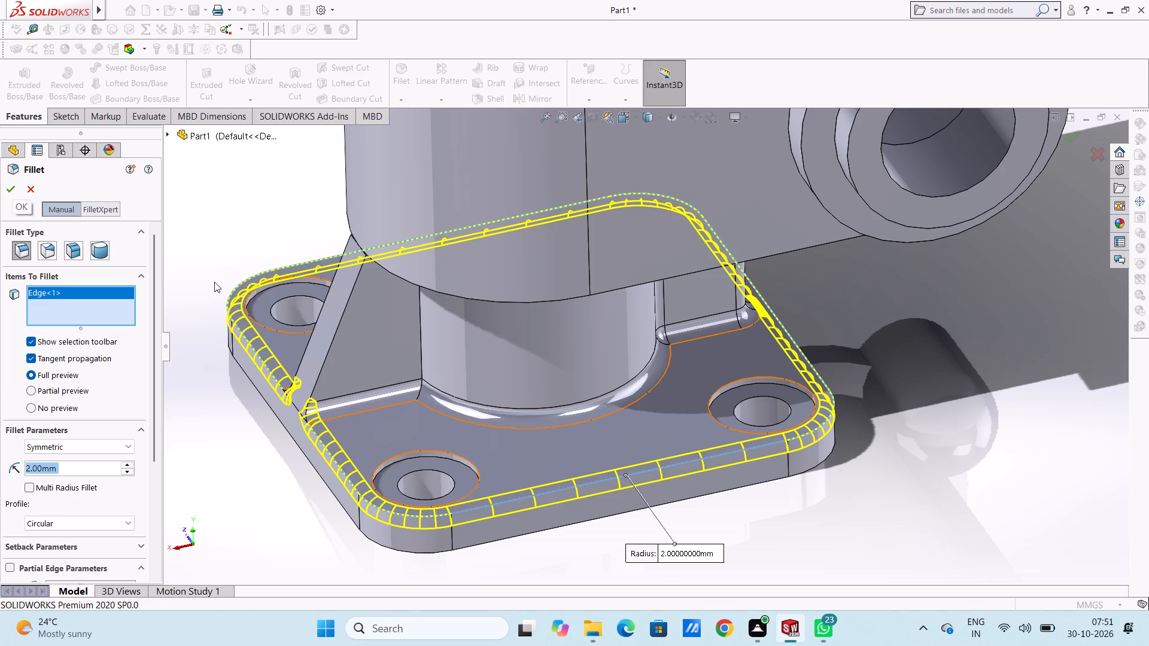
left_click(346, 308)
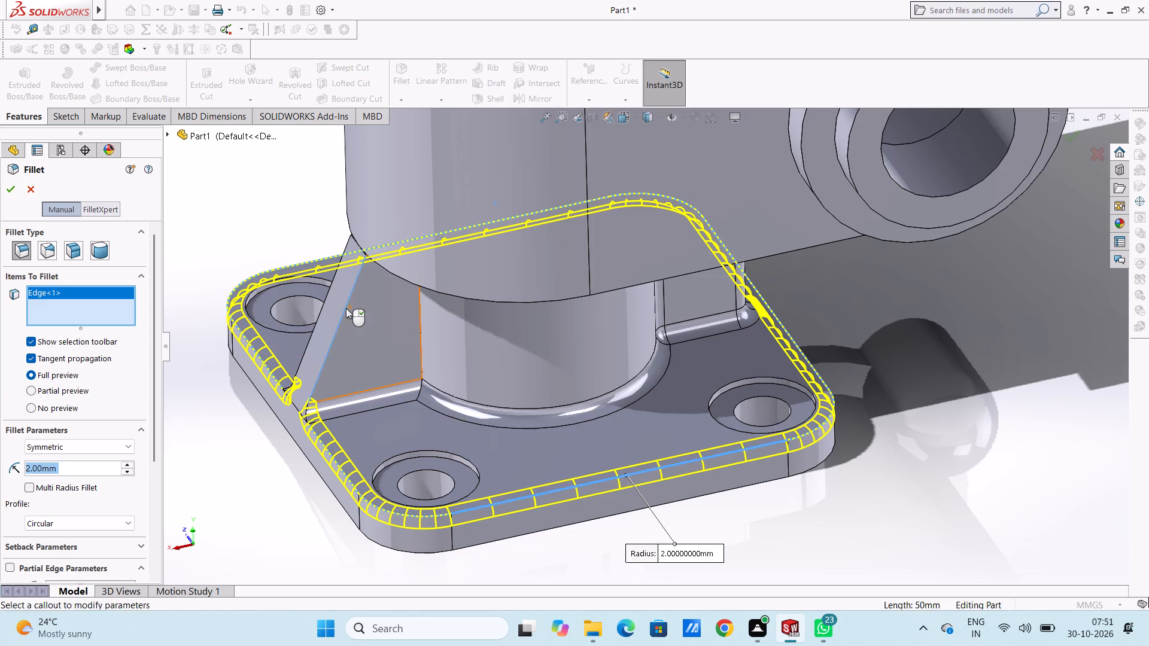
left_click(324, 301)
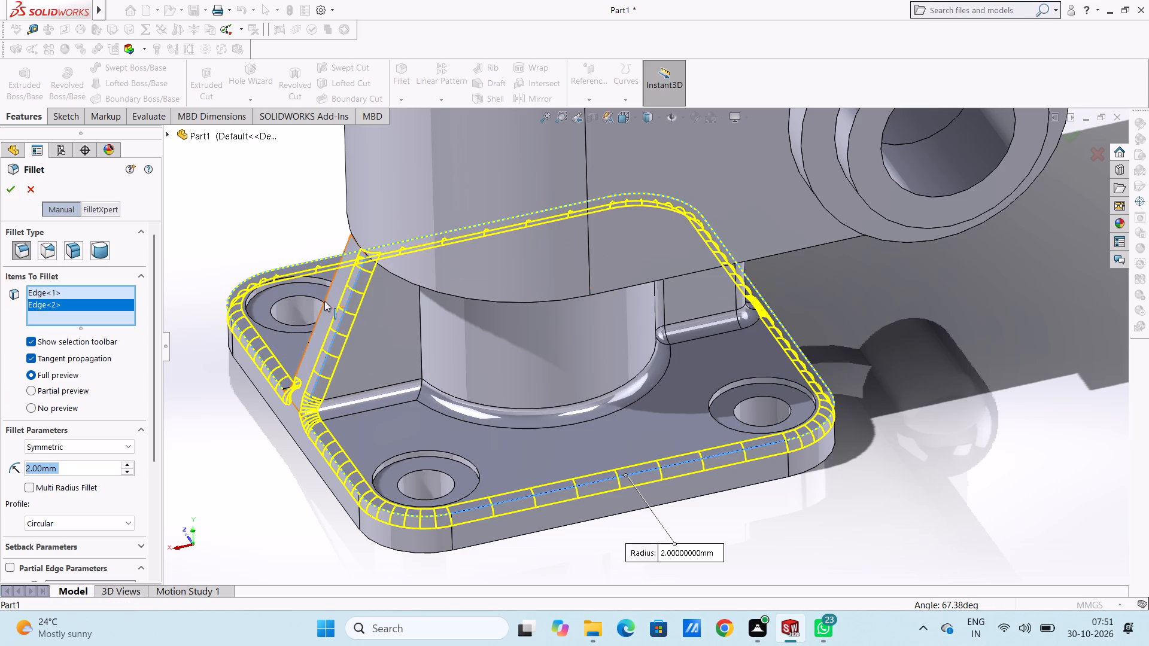
middle_click_drag(658, 412, 604, 381)
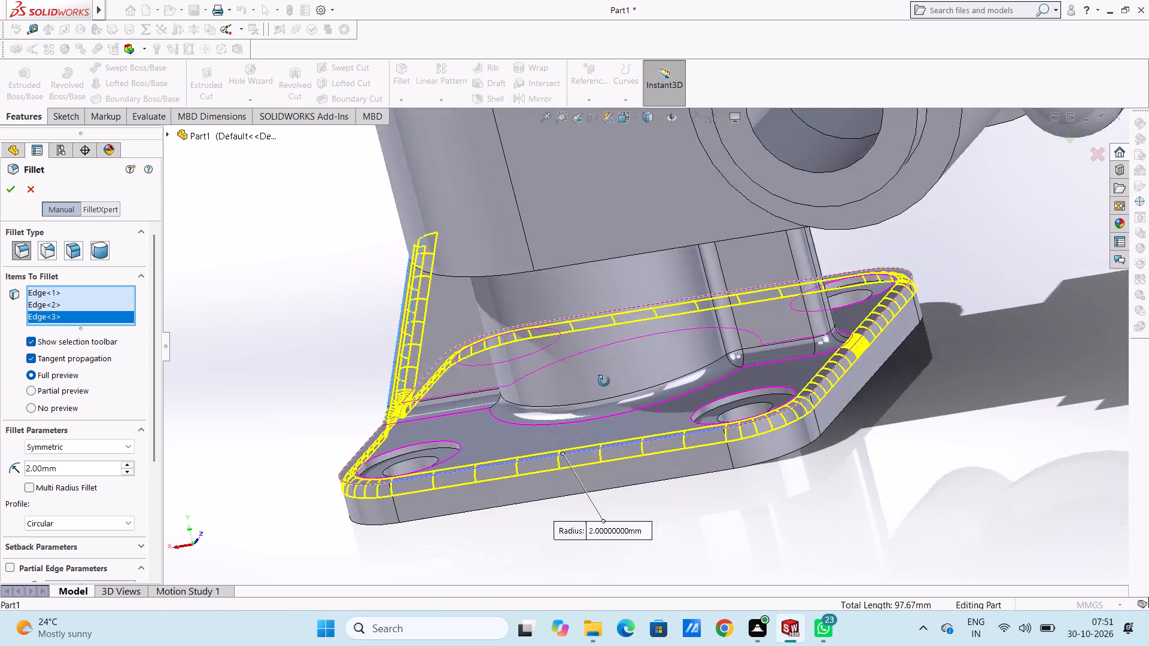
middle_click_drag(604, 381, 598, 409)
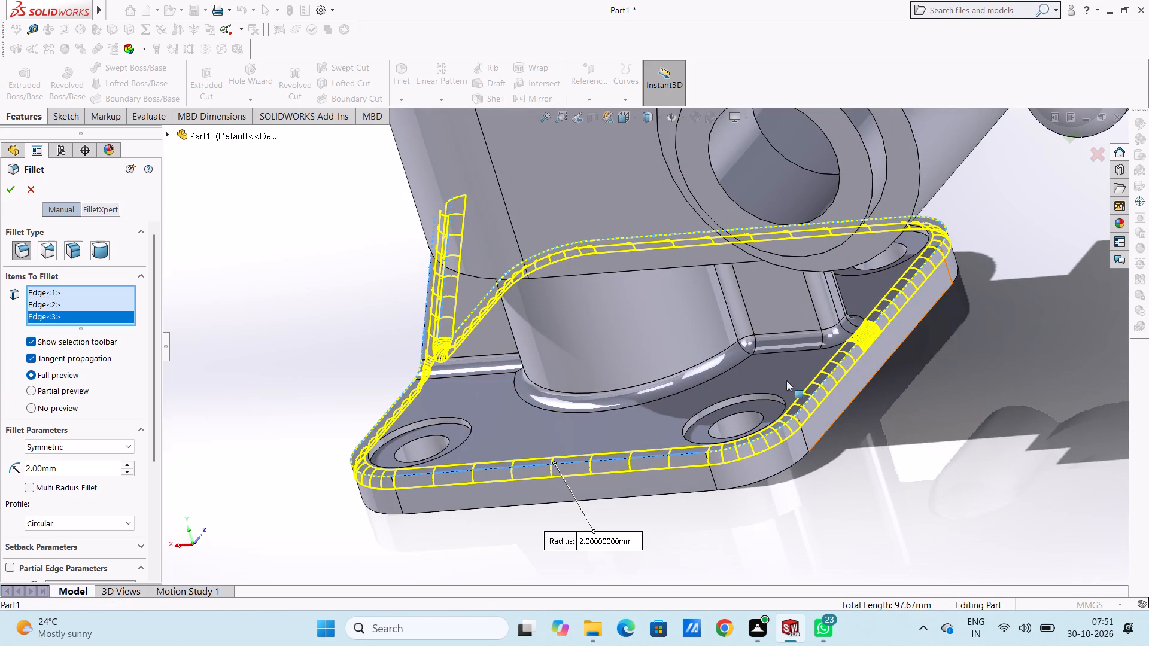
left_click(7, 194)
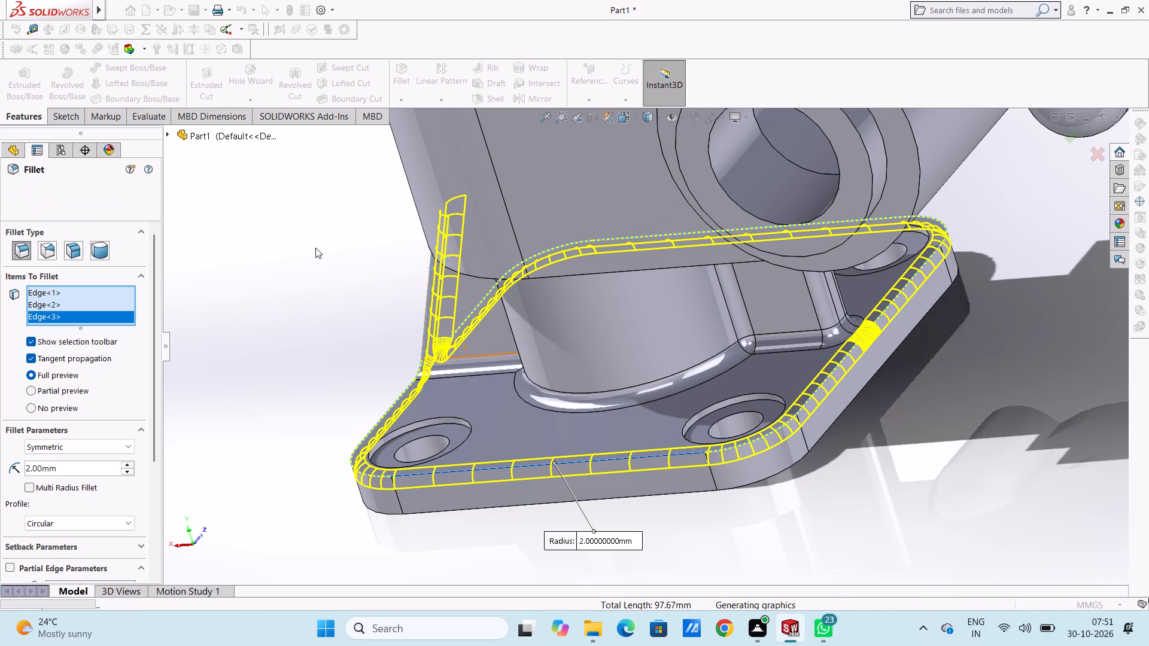
Examine the filleted ribs, neck and flange and the threaded side flange from several sides.
scroll(323, 249, "up", 3)
middle_click_drag(338, 261, 381, 231)
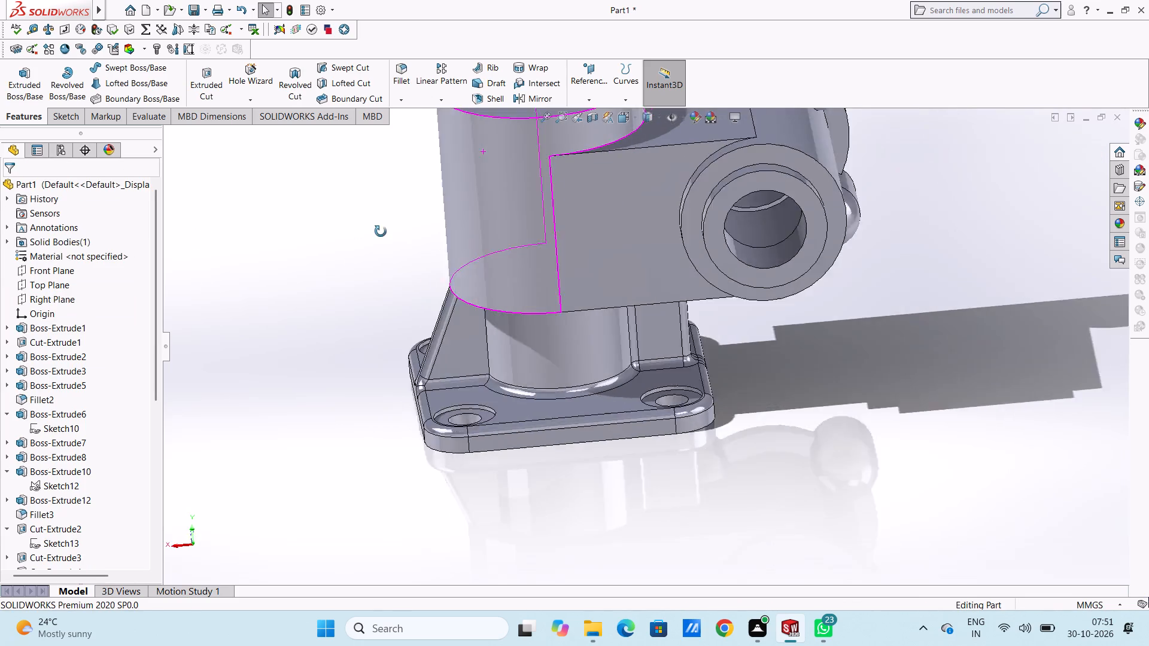
middle_click_drag(381, 231, 473, 220)
scroll(469, 237, "up", 4)
middle_click_drag(580, 330, 719, 310)
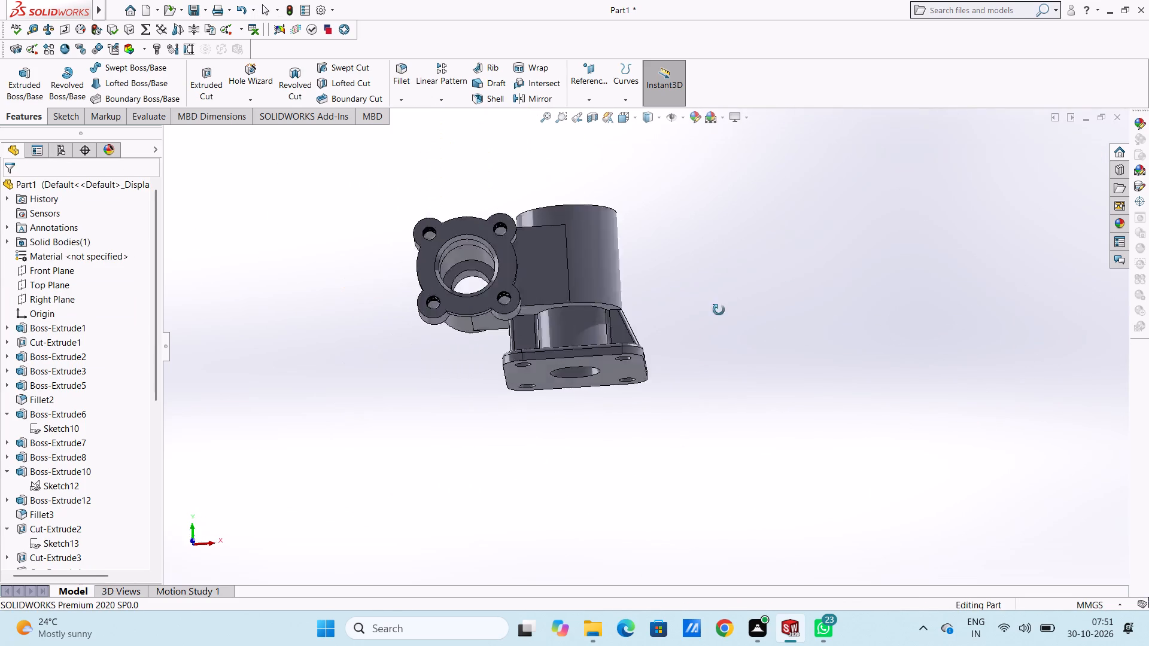
middle_click_drag(719, 310, 671, 309)
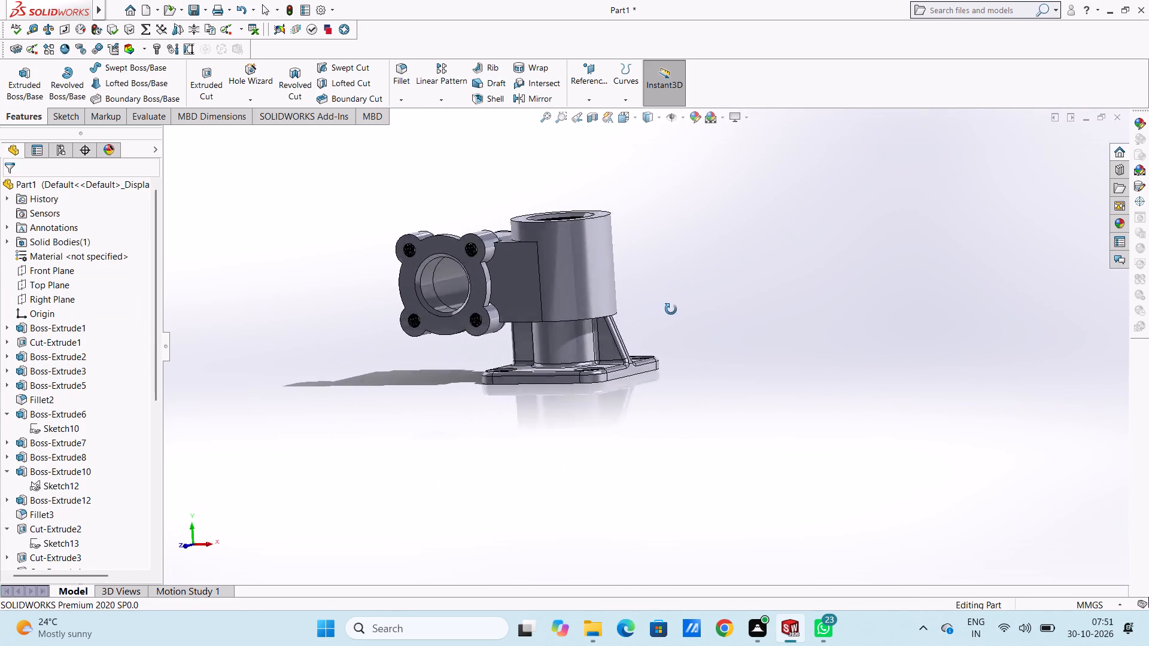
middle_click_drag(671, 309, 656, 356)
scroll(498, 287, "down", 3)
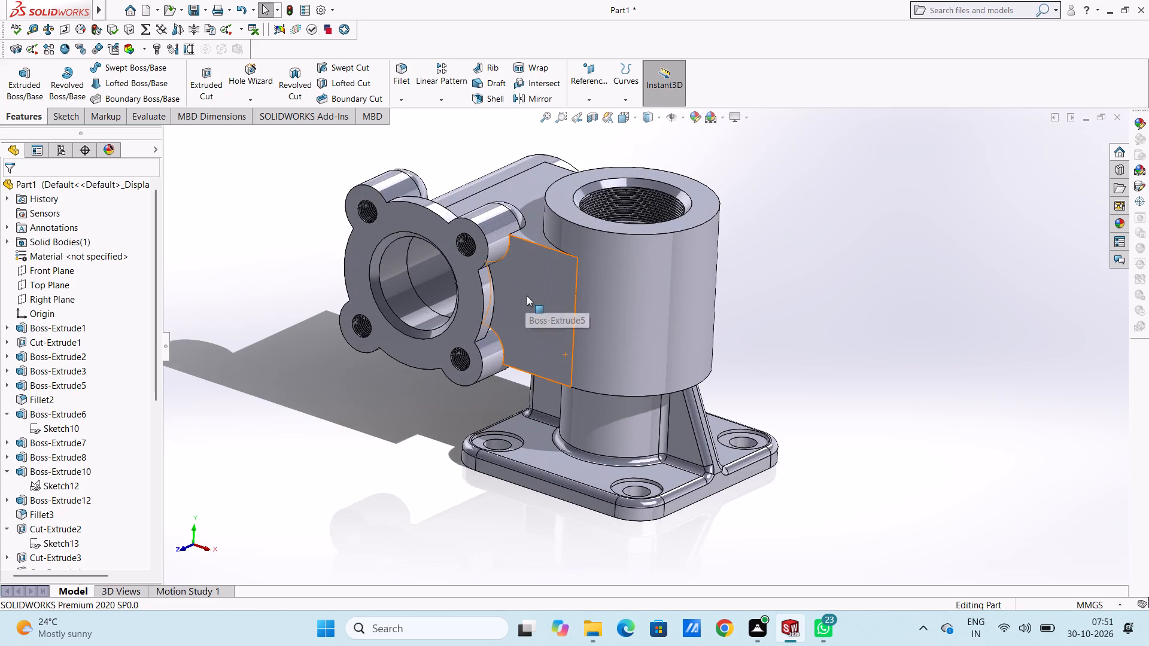
scroll(479, 237, "up", 1)
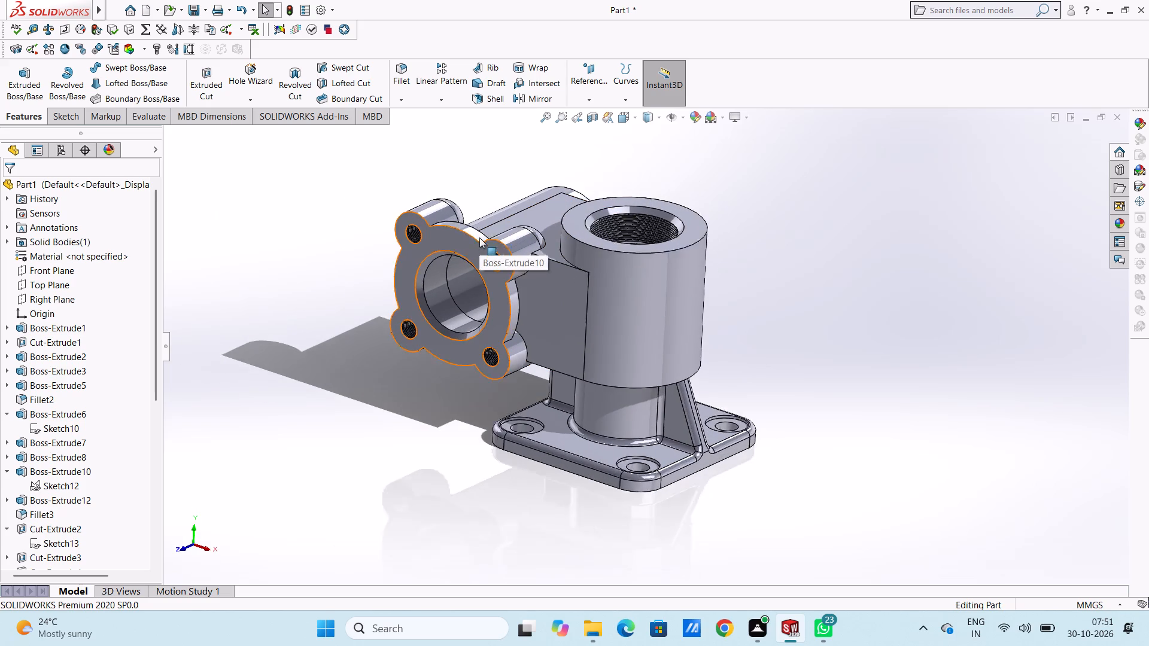
scroll(479, 237, "up", 1)
middle_click_drag(495, 264, 553, 239)
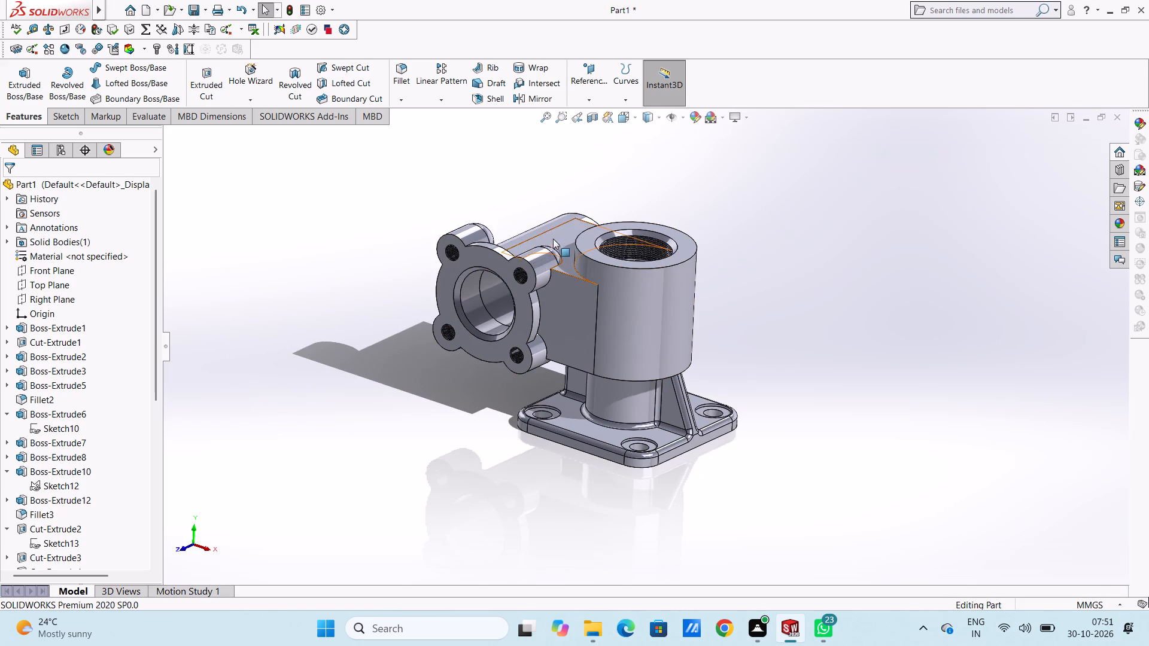
middle_click_drag(557, 329, 549, 267)
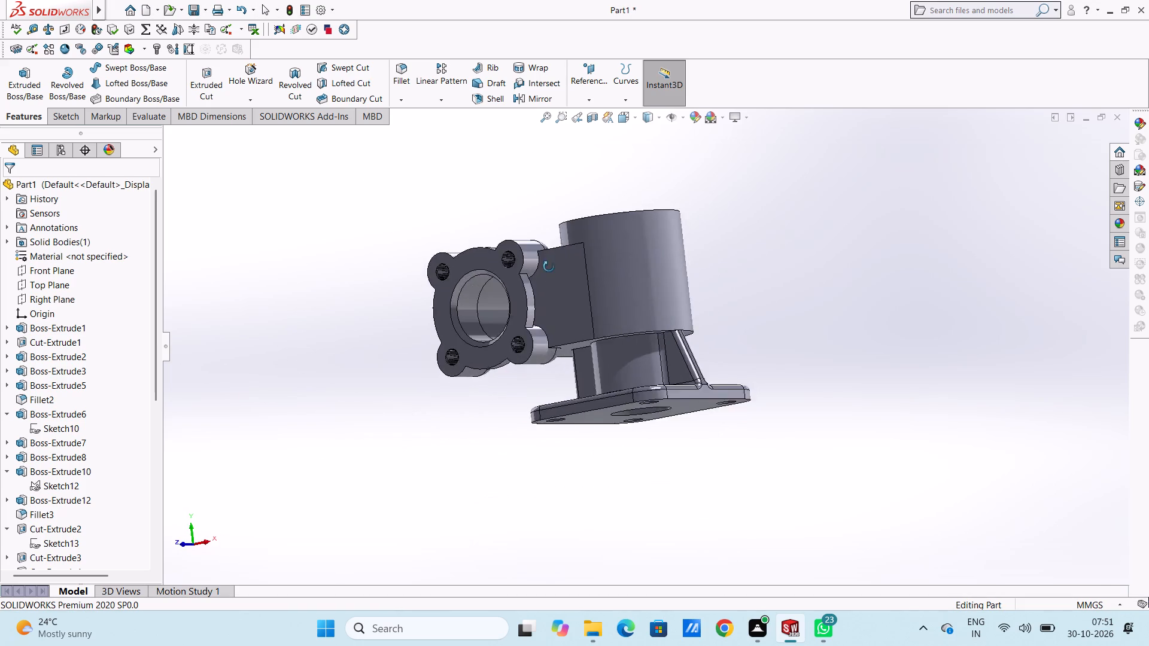
middle_click_drag(549, 267, 558, 281)
scroll(557, 286, "down", 4)
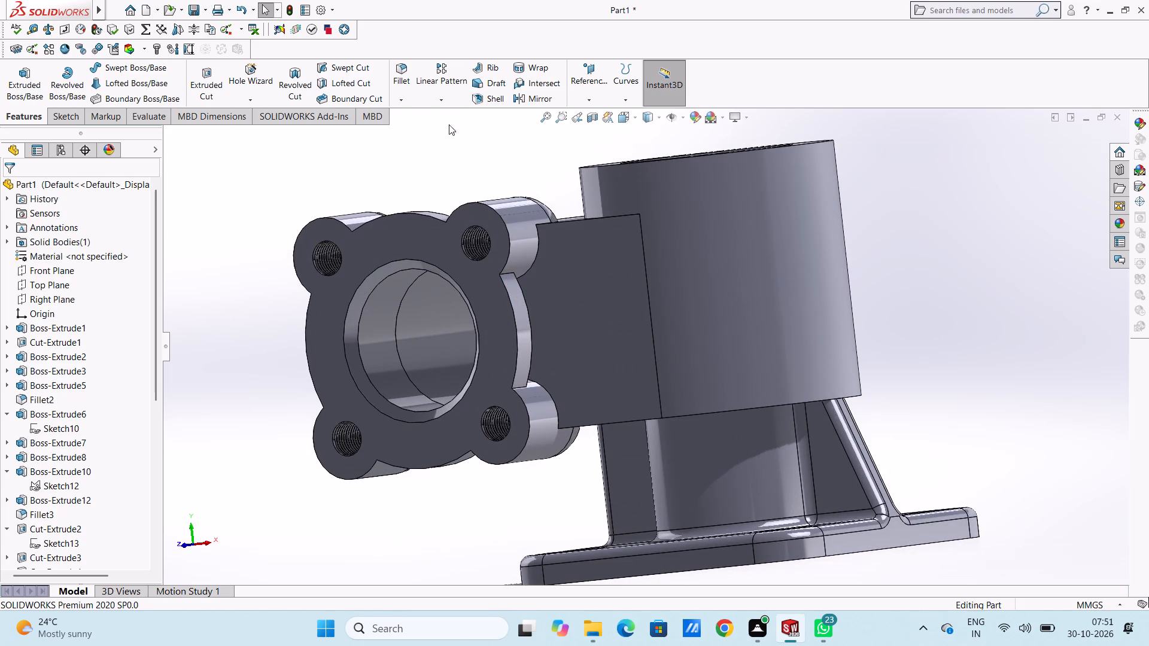
Start a 2 mm symmetric fillet with the two curved edges where the side flange's near bosses meet the flat block face.
left_click(397, 72)
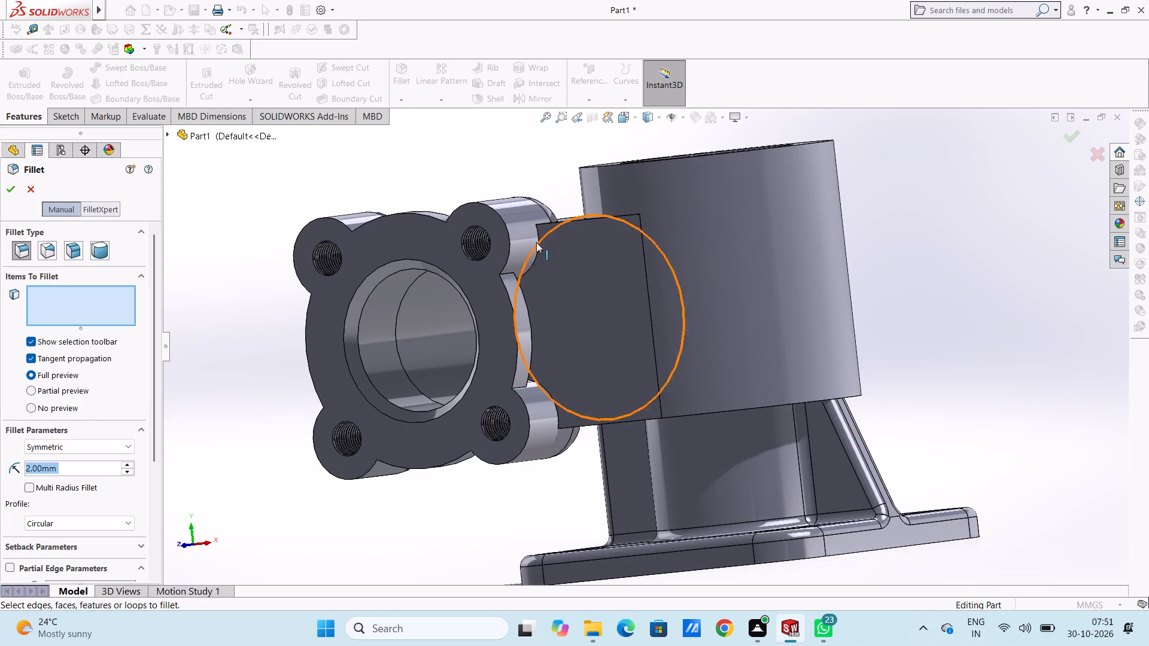
left_click(538, 242)
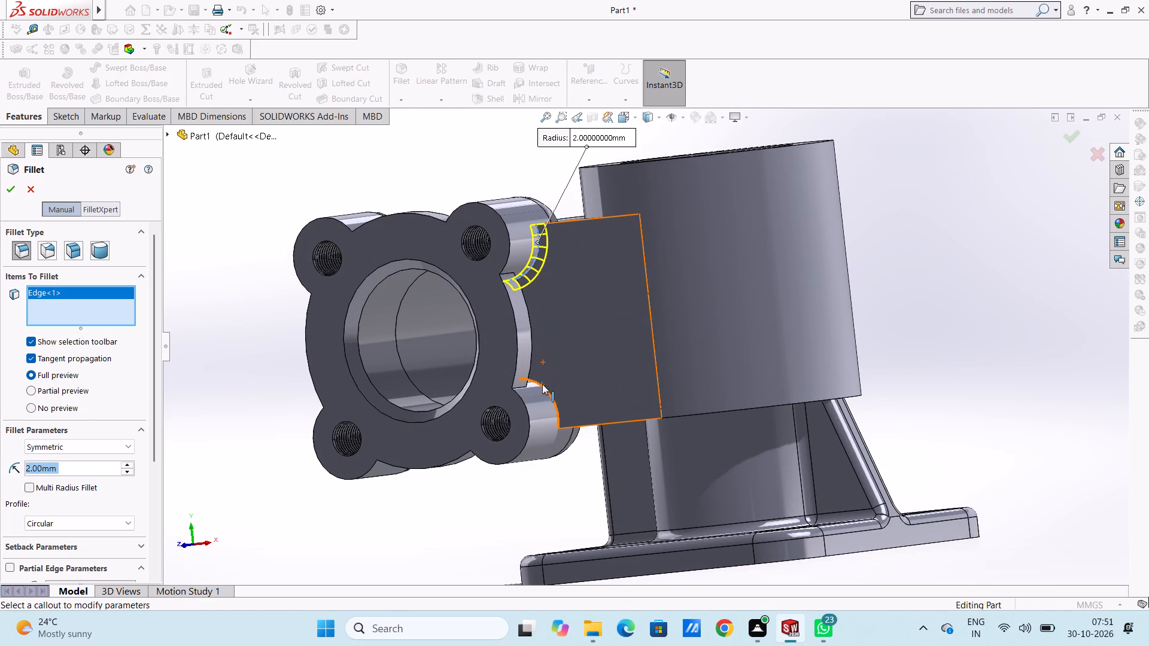
left_click(544, 385)
left_click(528, 317)
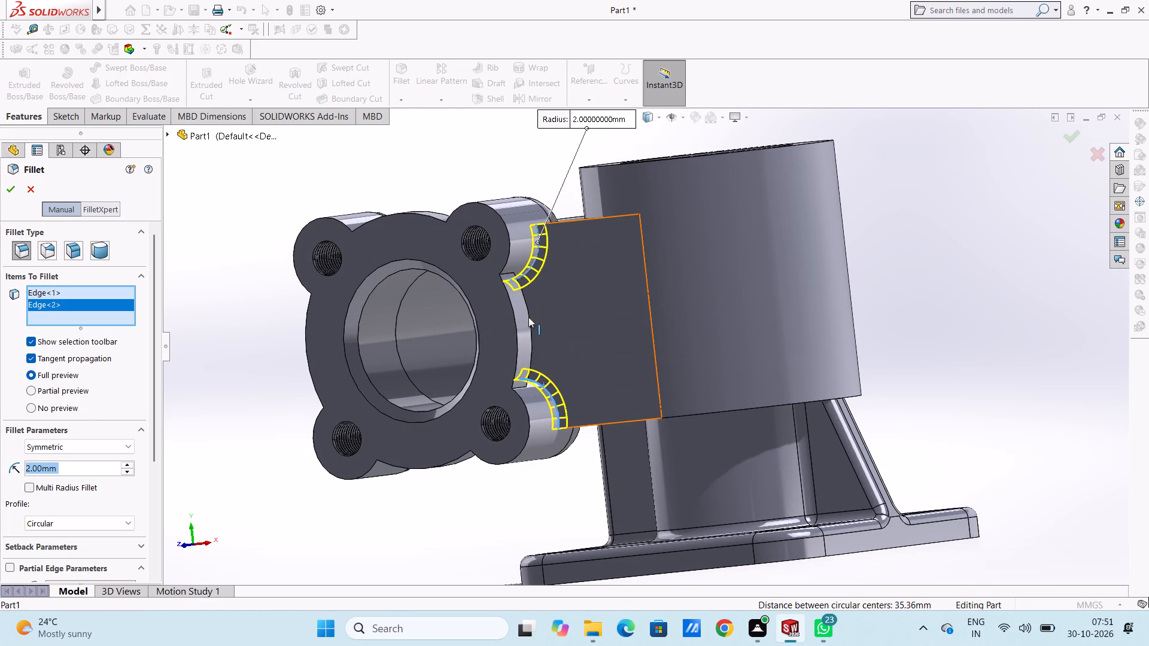
left_click(528, 317)
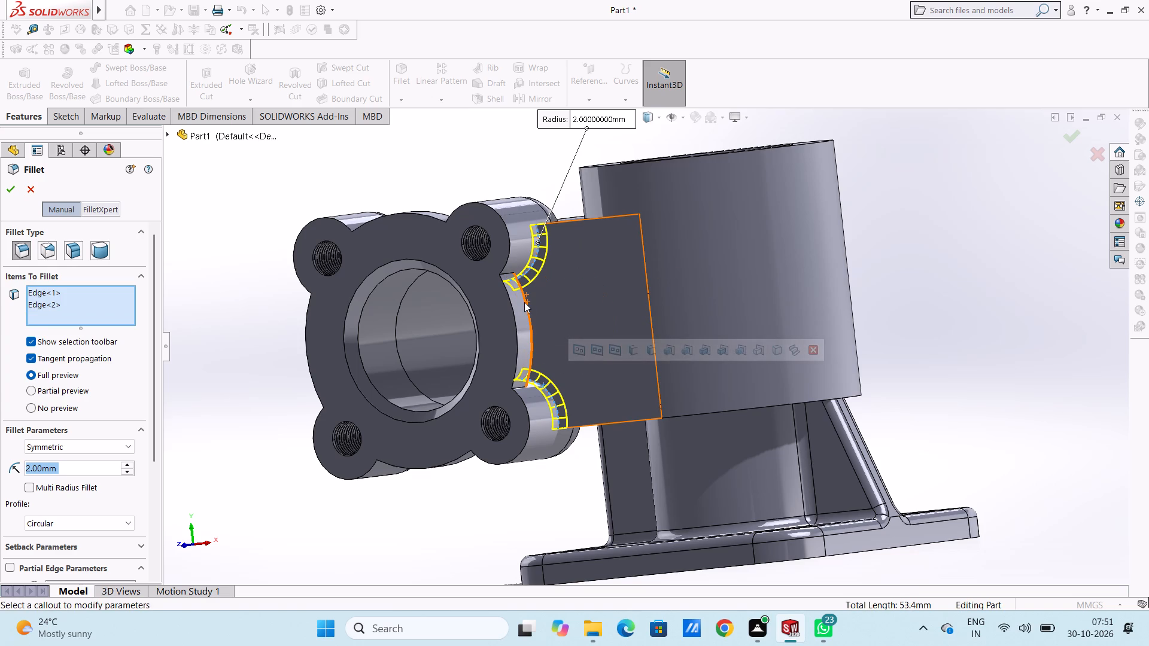
left_click(524, 302)
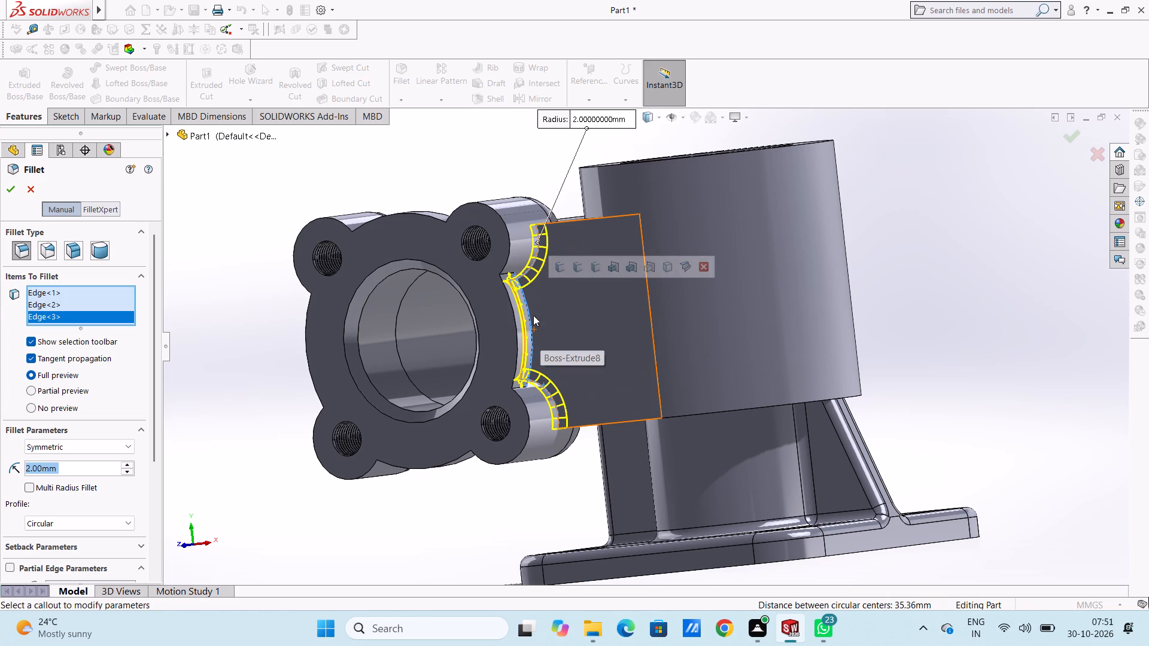
left_click(525, 301)
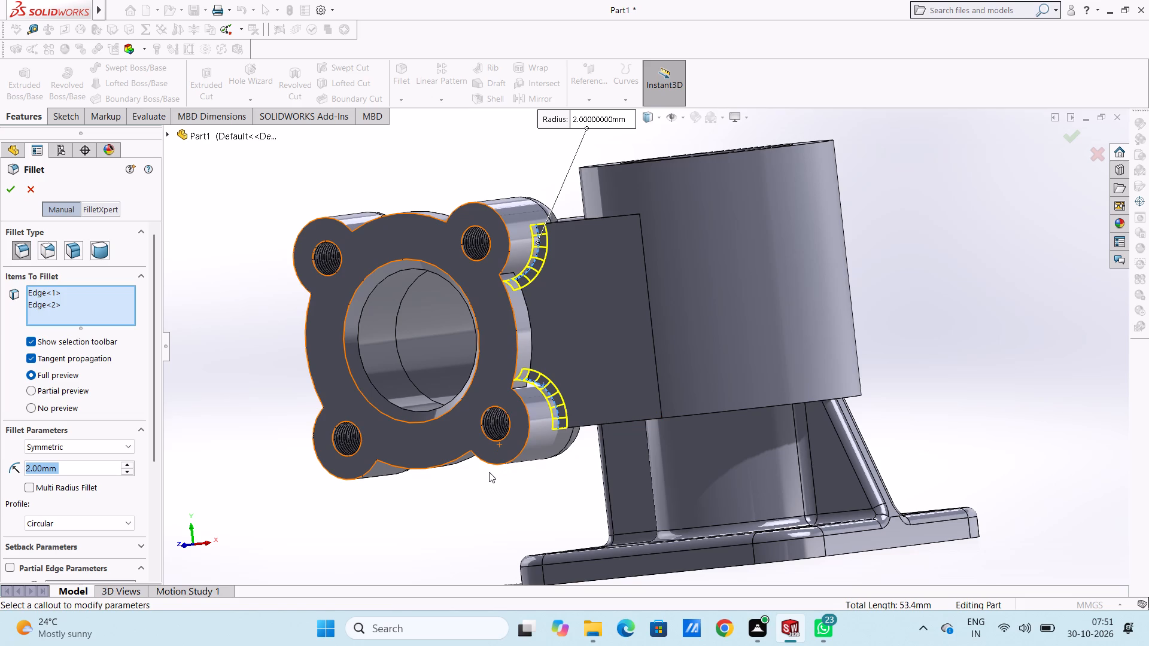
Add the domed outline where the near upper boss meets the block and the short edge beside it to the fillet.
middle_click_drag(513, 397, 563, 535)
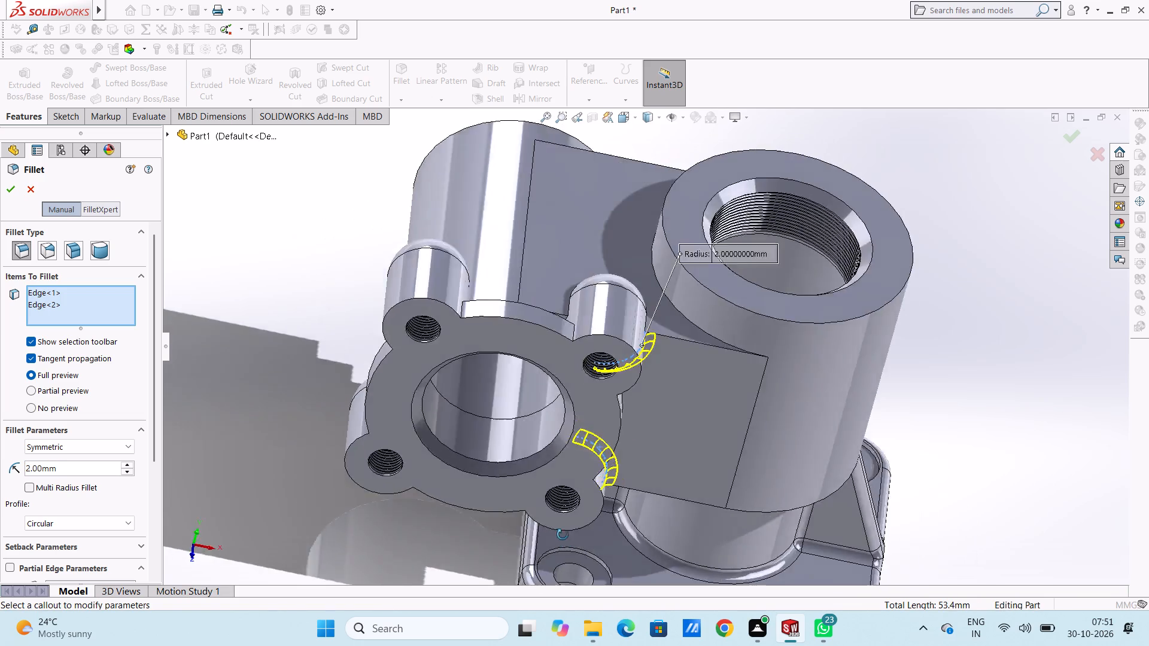
middle_click_drag(563, 535, 535, 608)
scroll(523, 455, "down", 4)
middle_click_drag(533, 391, 544, 407)
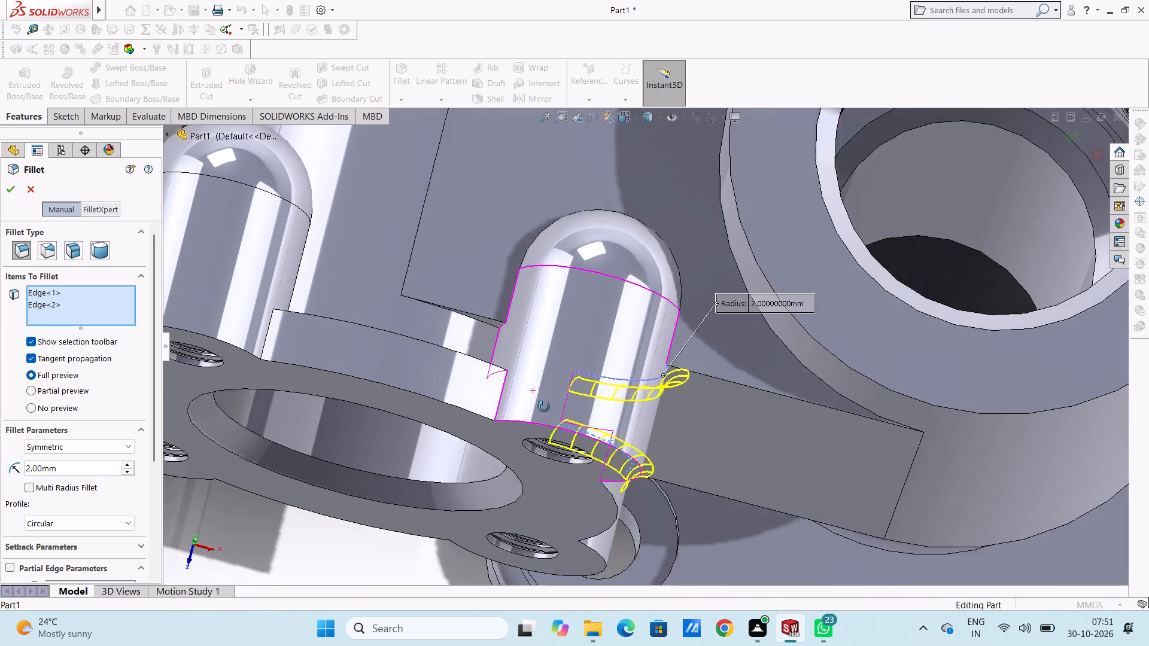
middle_click_drag(544, 407, 519, 412)
left_click(697, 252)
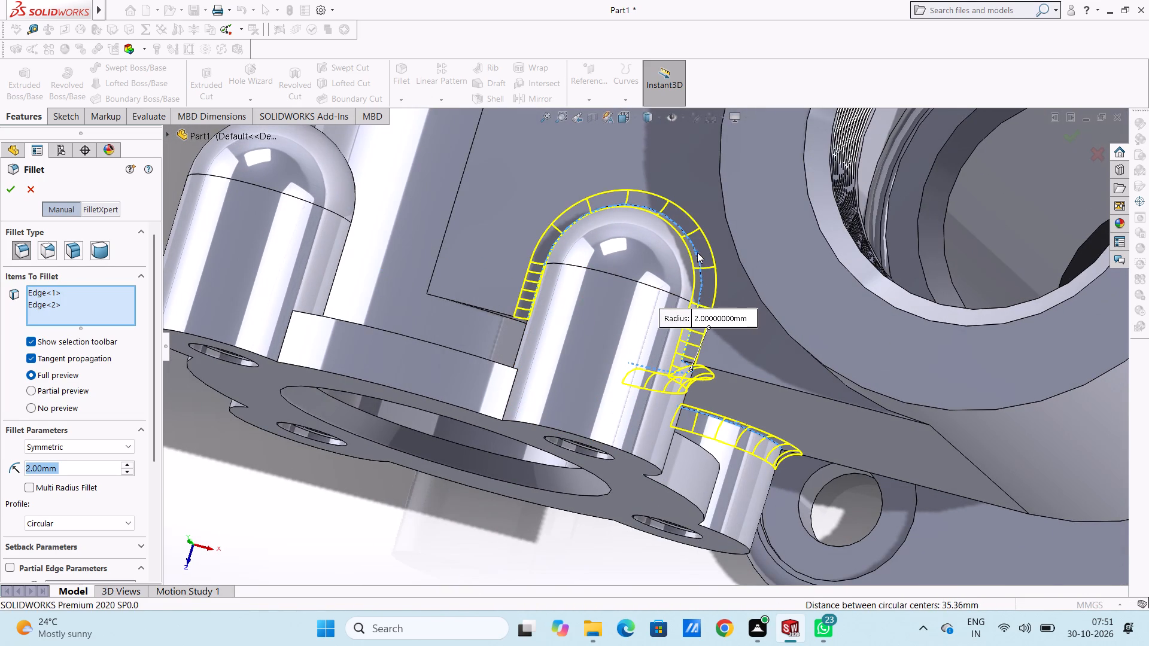
middle_click_drag(522, 318, 560, 343)
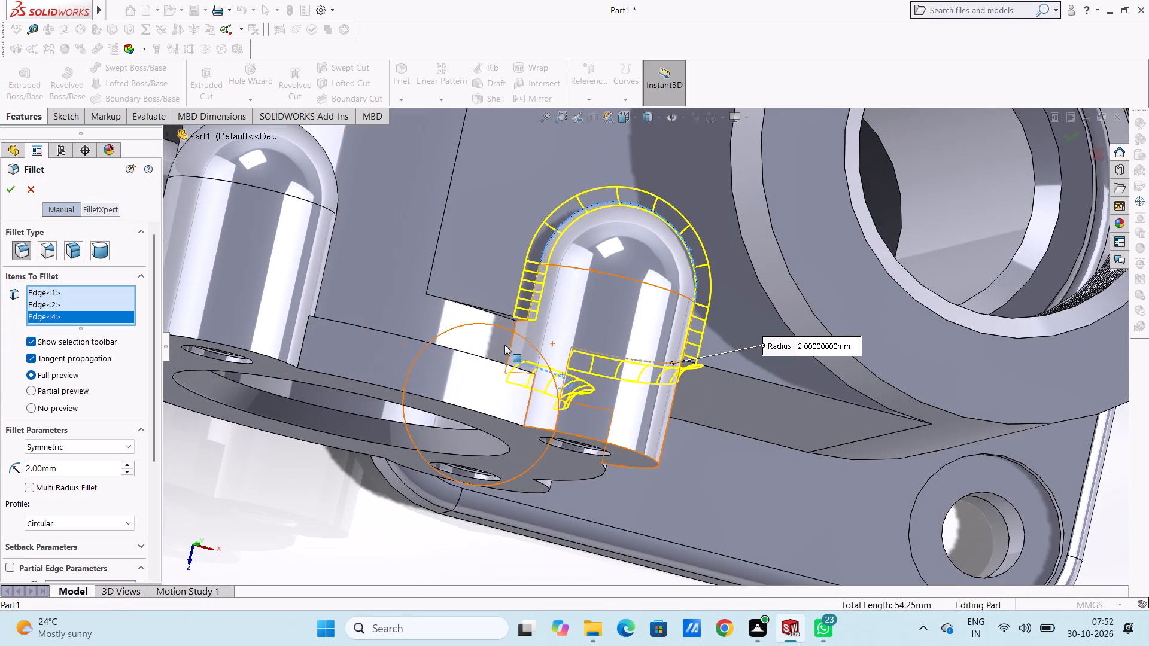
left_click(510, 339)
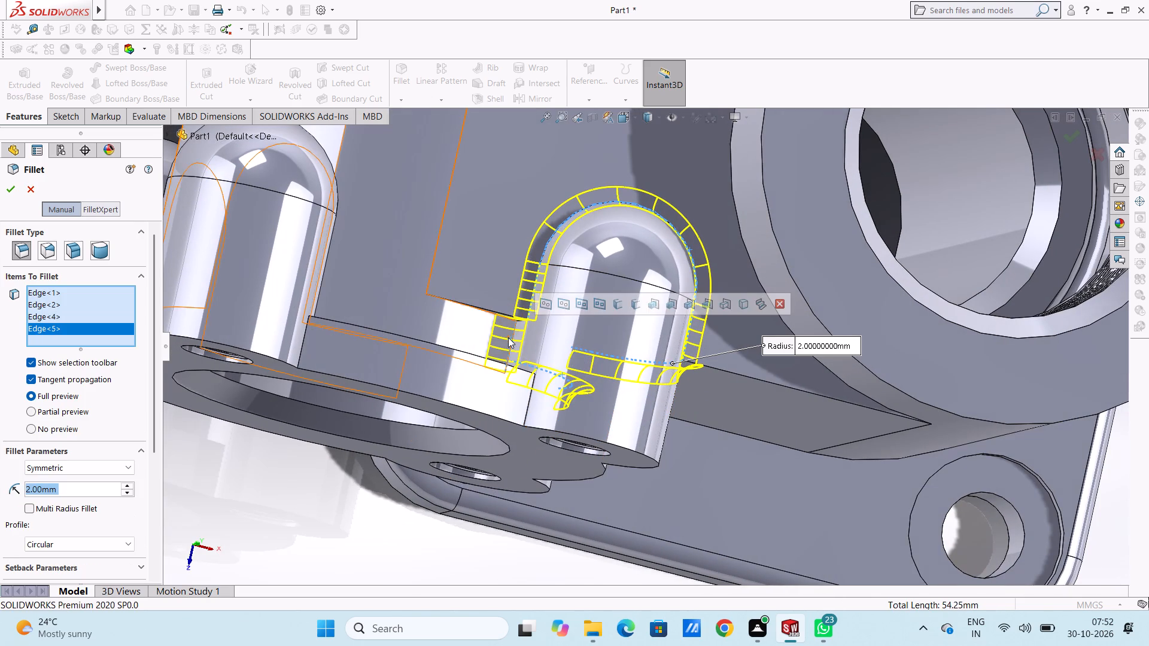
Add the curved edge between the two upper bosses behind the flange and the other upper boss's domed outline to the fillet.
middle_click_drag(420, 377, 390, 313)
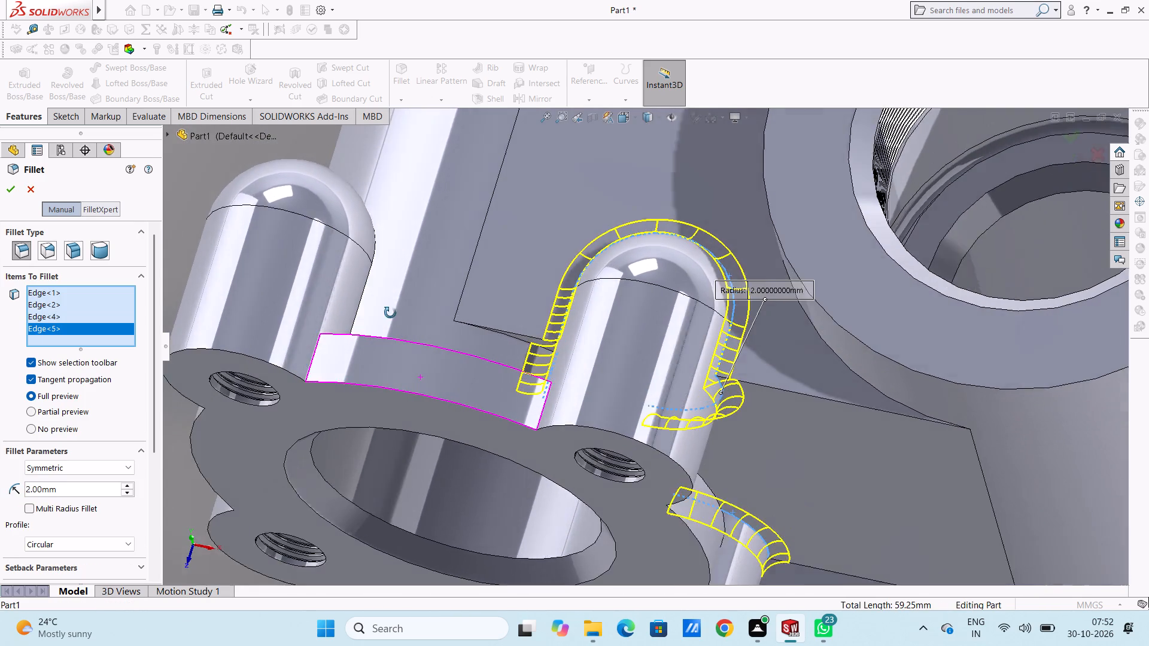
middle_click_drag(390, 313, 397, 304)
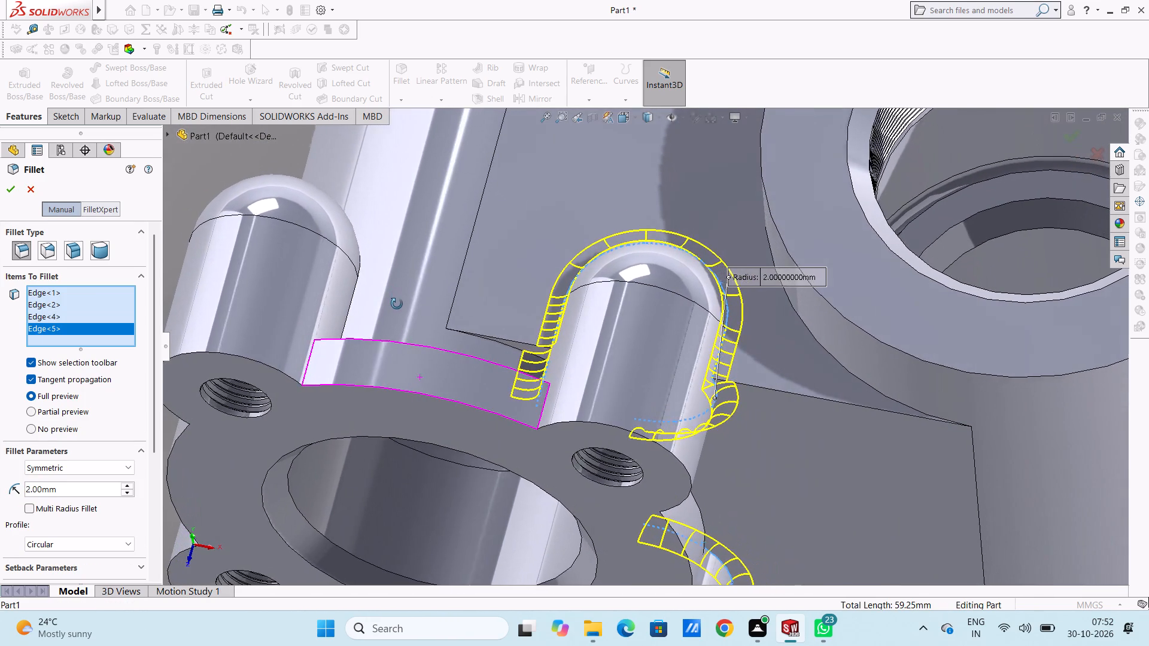
middle_click_drag(397, 304, 380, 424)
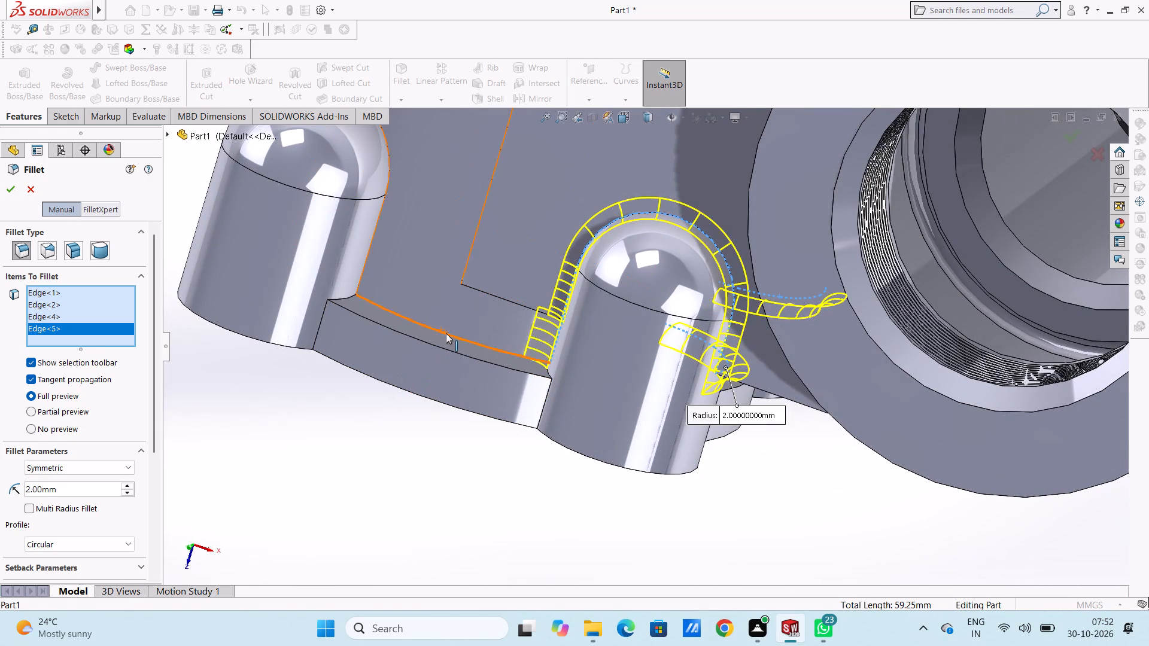
left_click(446, 333)
left_click(367, 260)
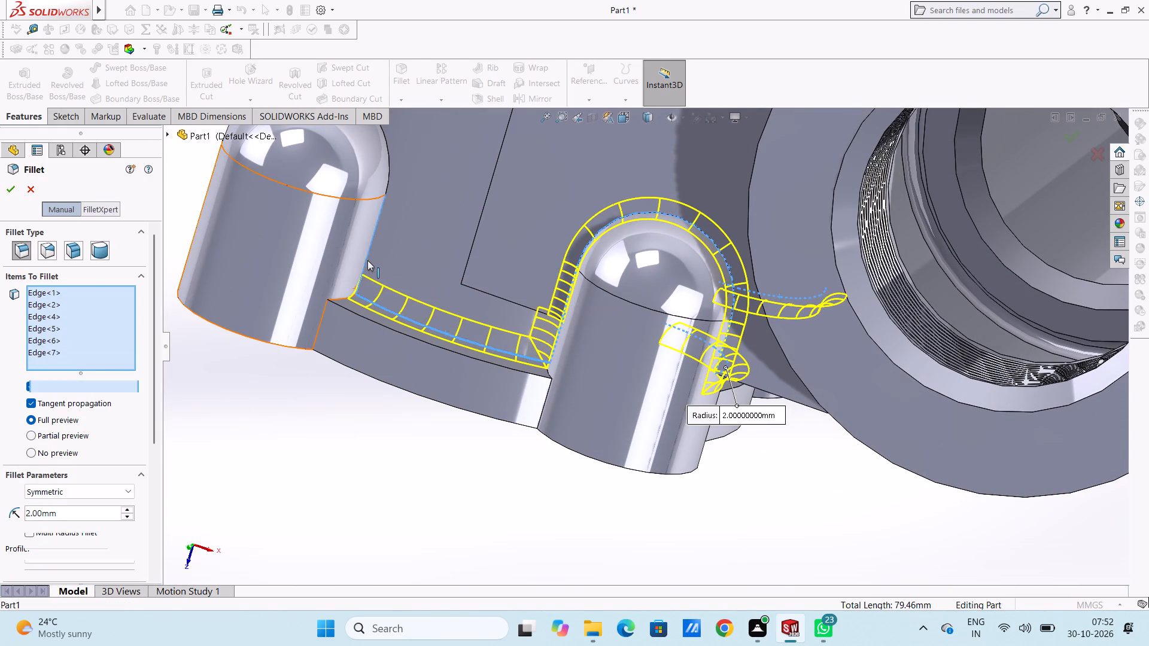
Add the edges at both ends of the flange rim between the two upper bosses, including the short corner edges, to the fillet.
scroll(375, 269, "up", 4)
middle_click_drag(348, 359, 351, 356)
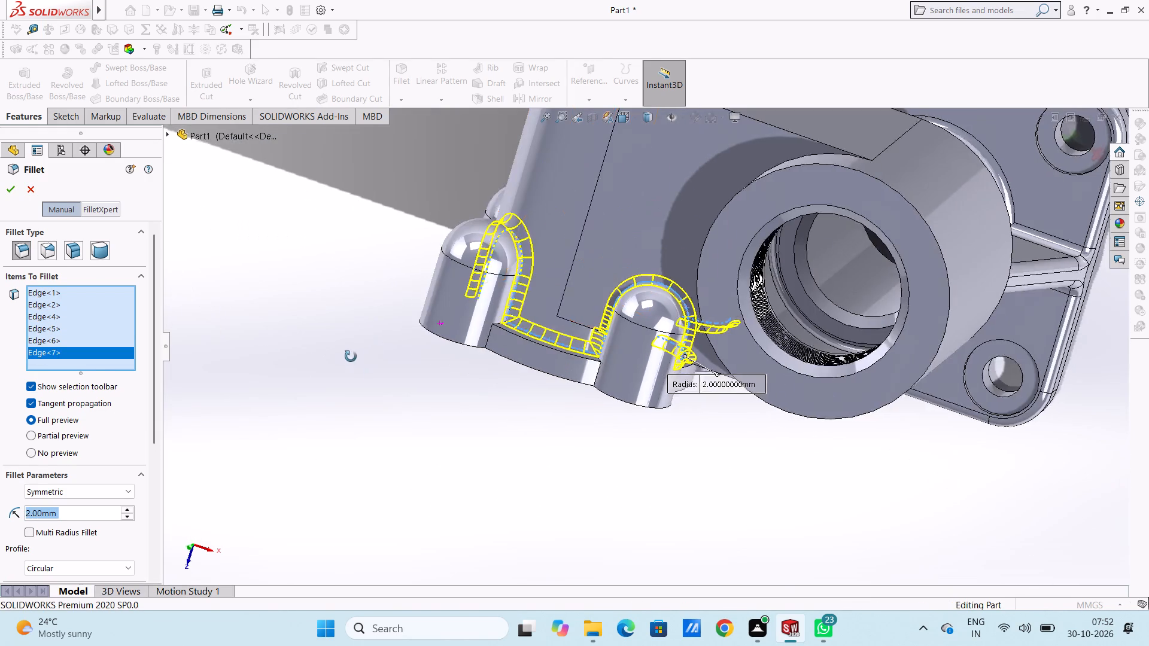
middle_click_drag(351, 356, 358, 274)
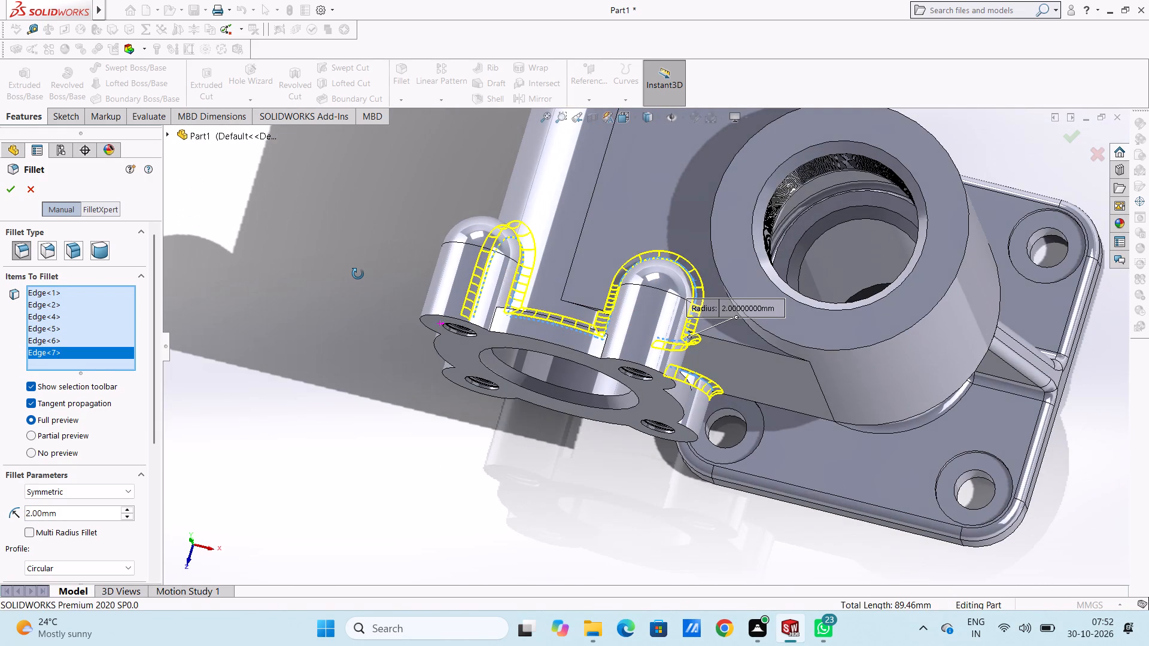
middle_click_drag(358, 274, 358, 406)
scroll(515, 428, "down", 4)
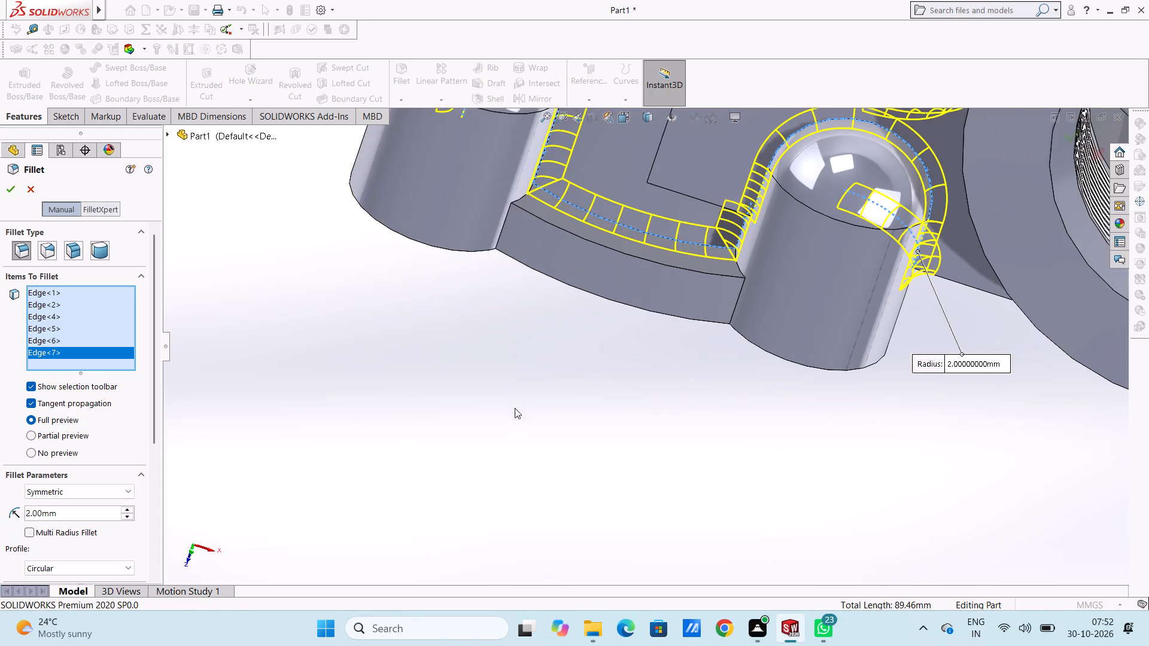
left_click(502, 232)
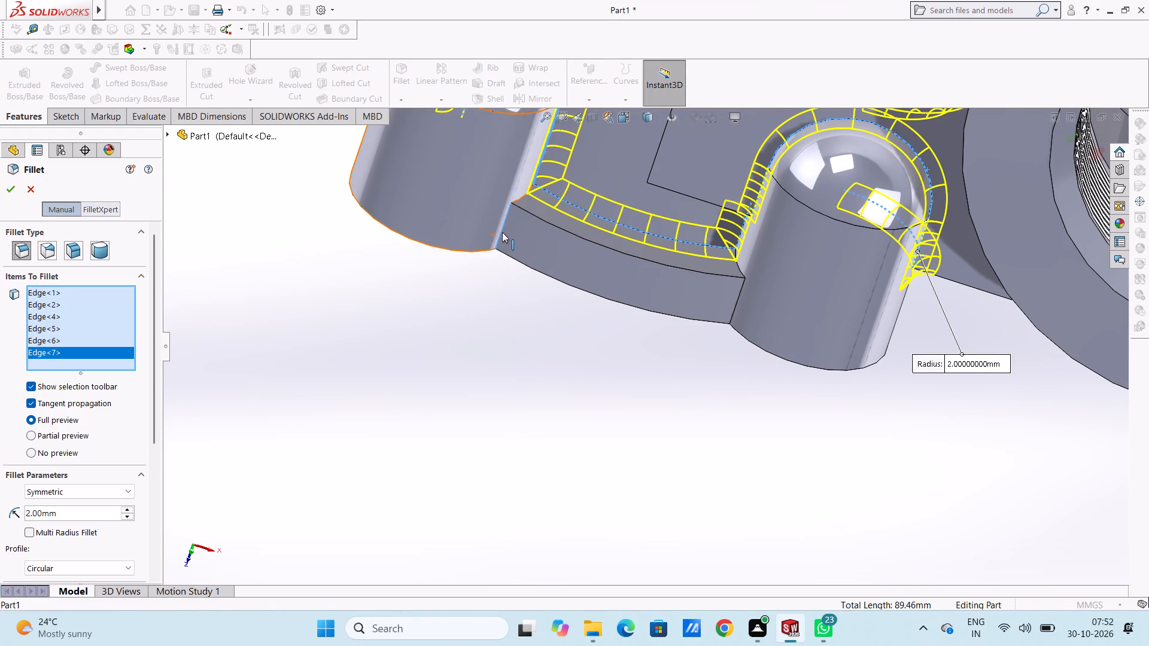
left_click(516, 201)
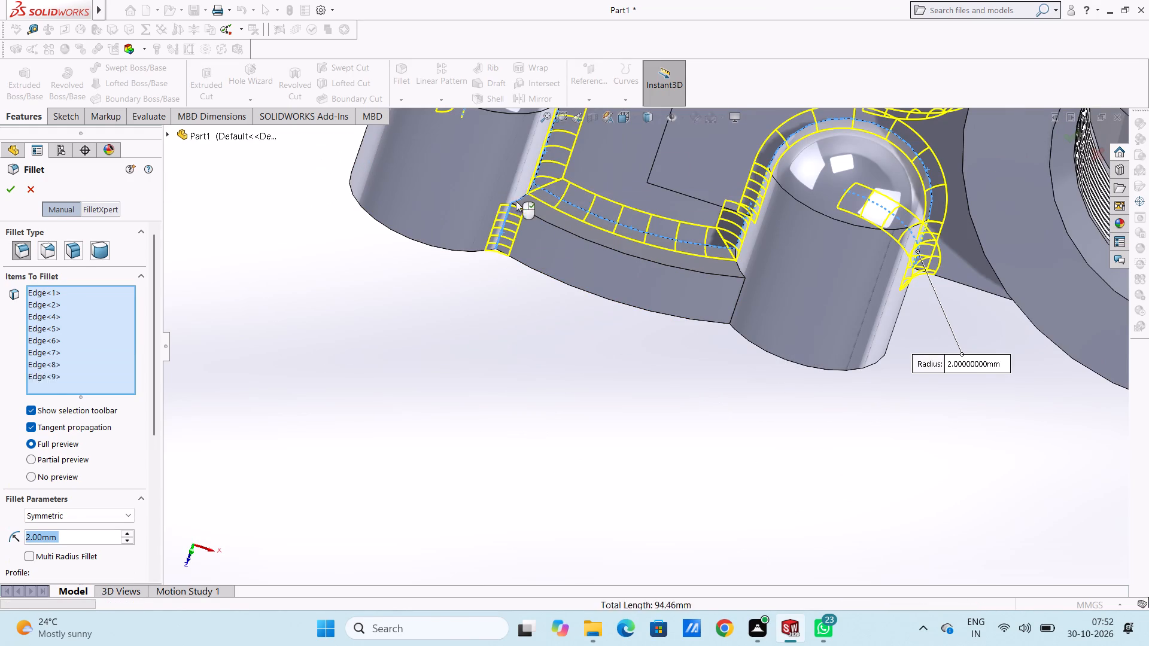
left_click(740, 270)
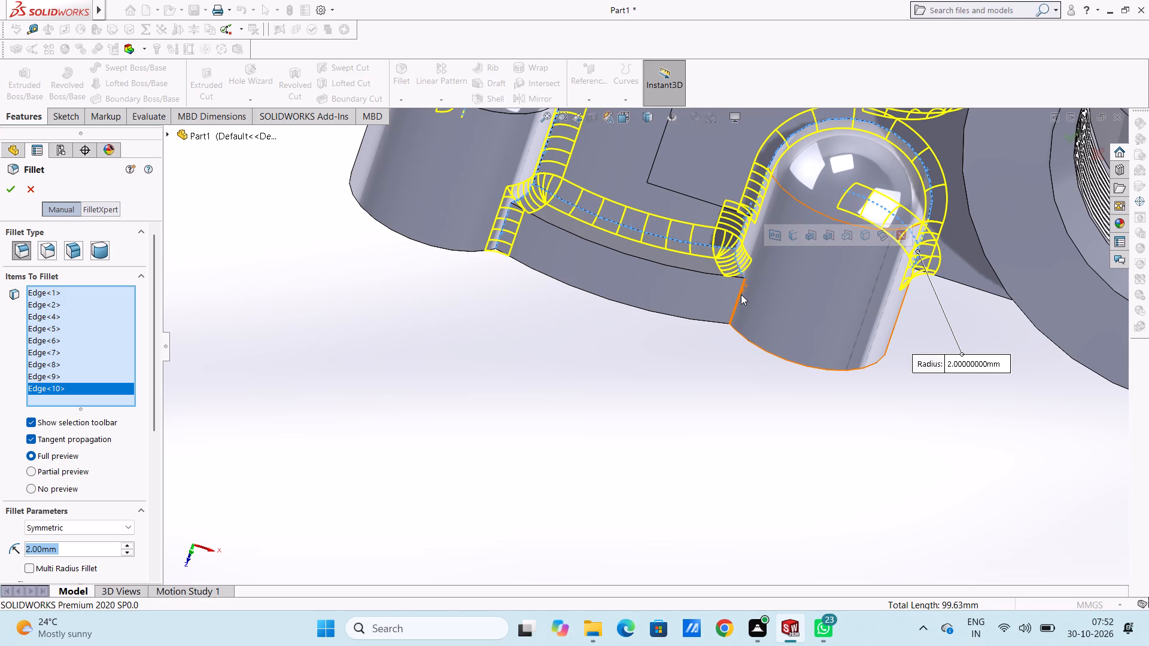
left_click(741, 295)
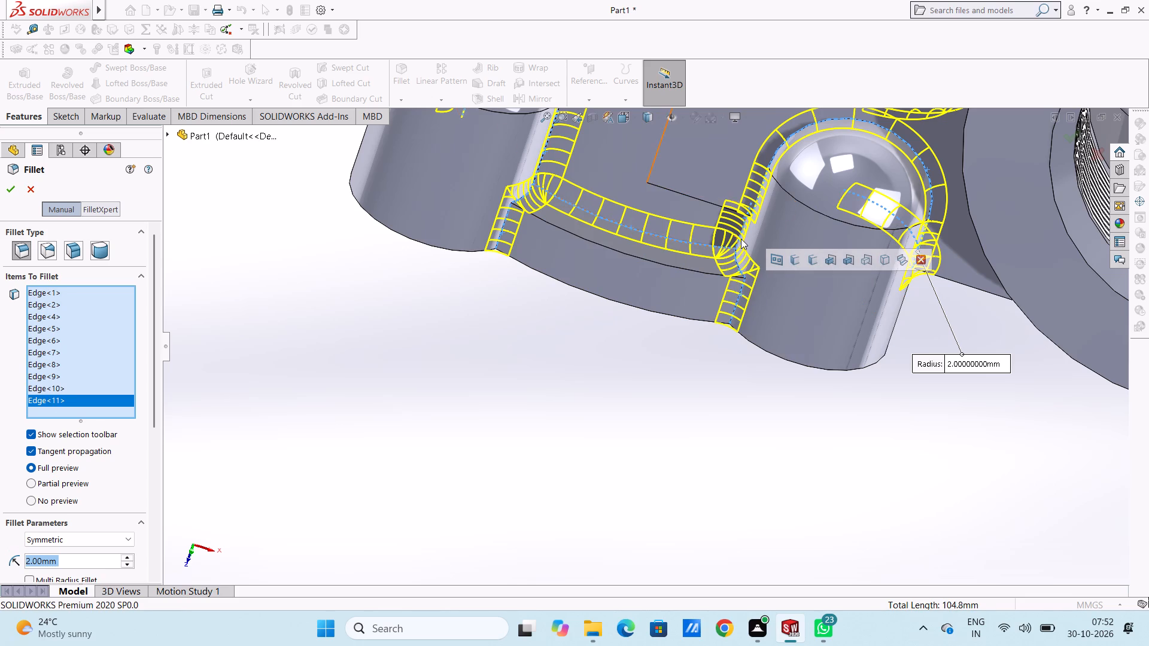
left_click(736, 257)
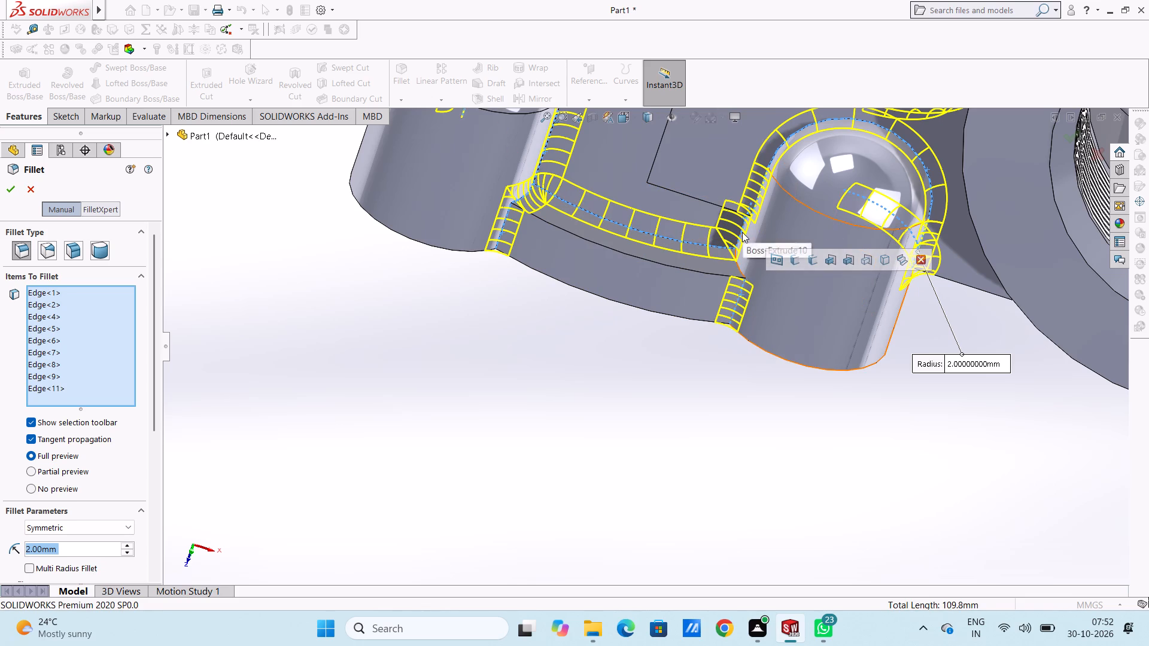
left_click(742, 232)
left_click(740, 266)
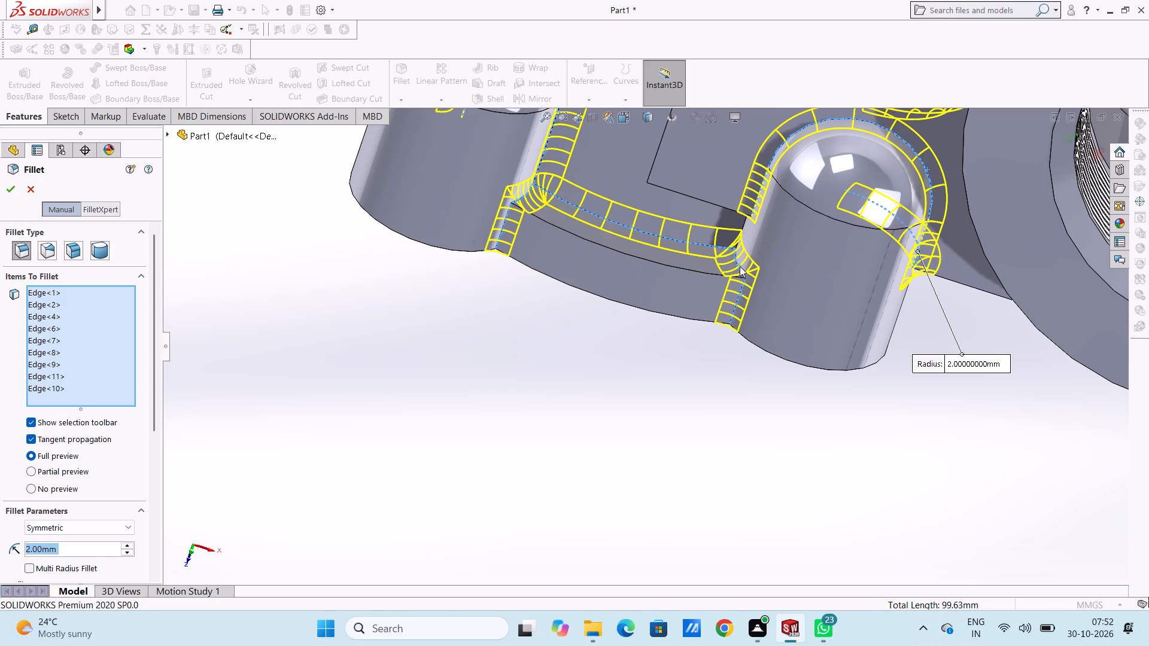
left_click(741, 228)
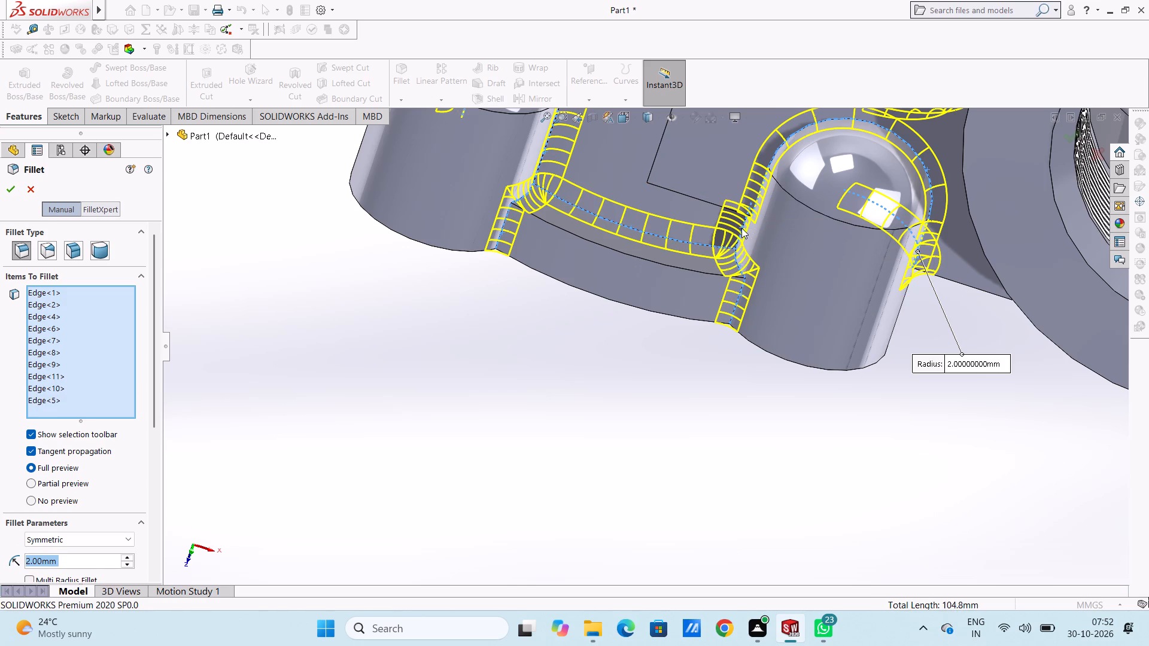
Add the short edge where the far upper boss's outer side meets the flange rim to the fillet.
middle_click_drag(640, 355, 619, 230)
scroll(639, 298, "up", 3)
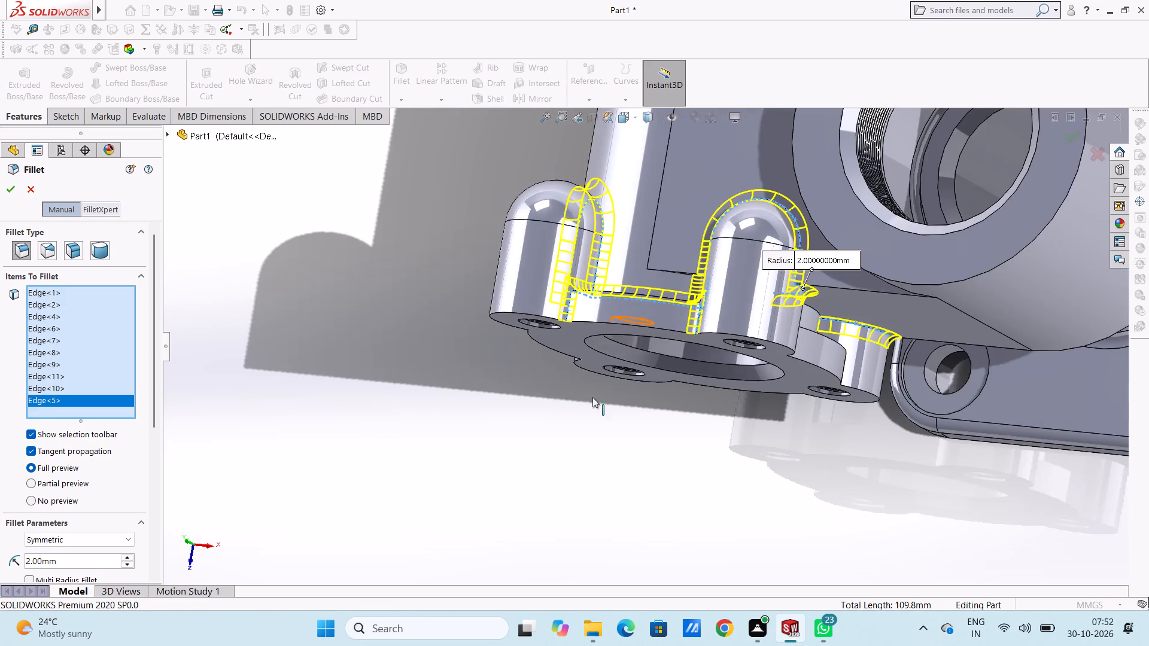
middle_click_drag(592, 398, 672, 215)
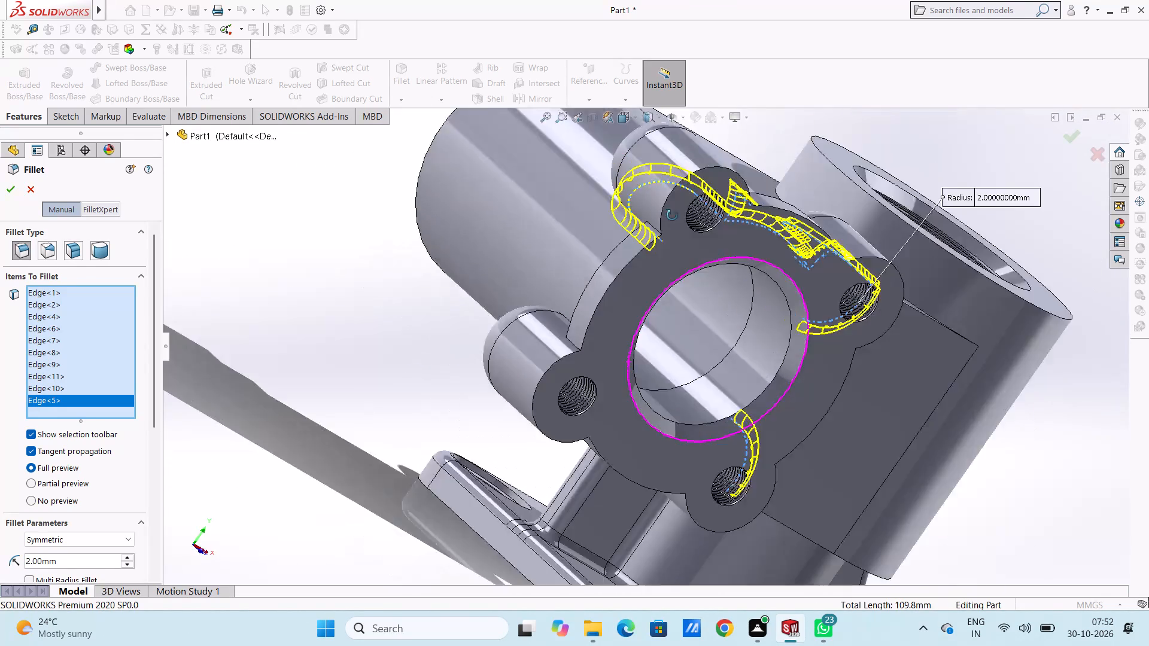
middle_click_drag(672, 215, 713, 225)
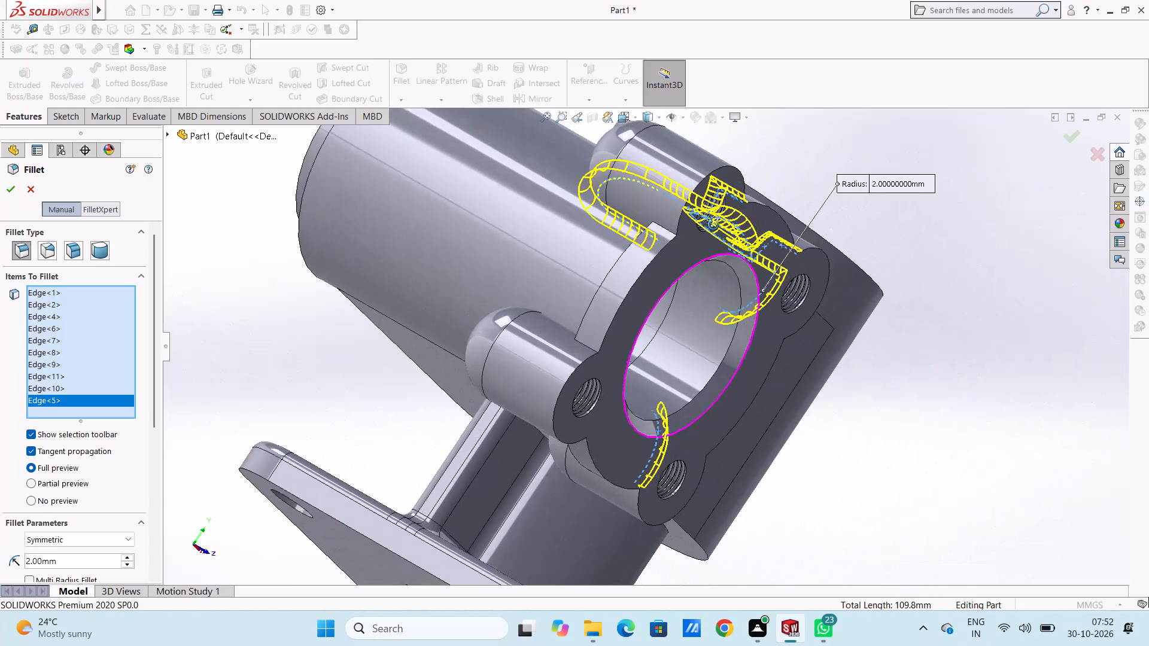
middle_click_drag(713, 225, 704, 249)
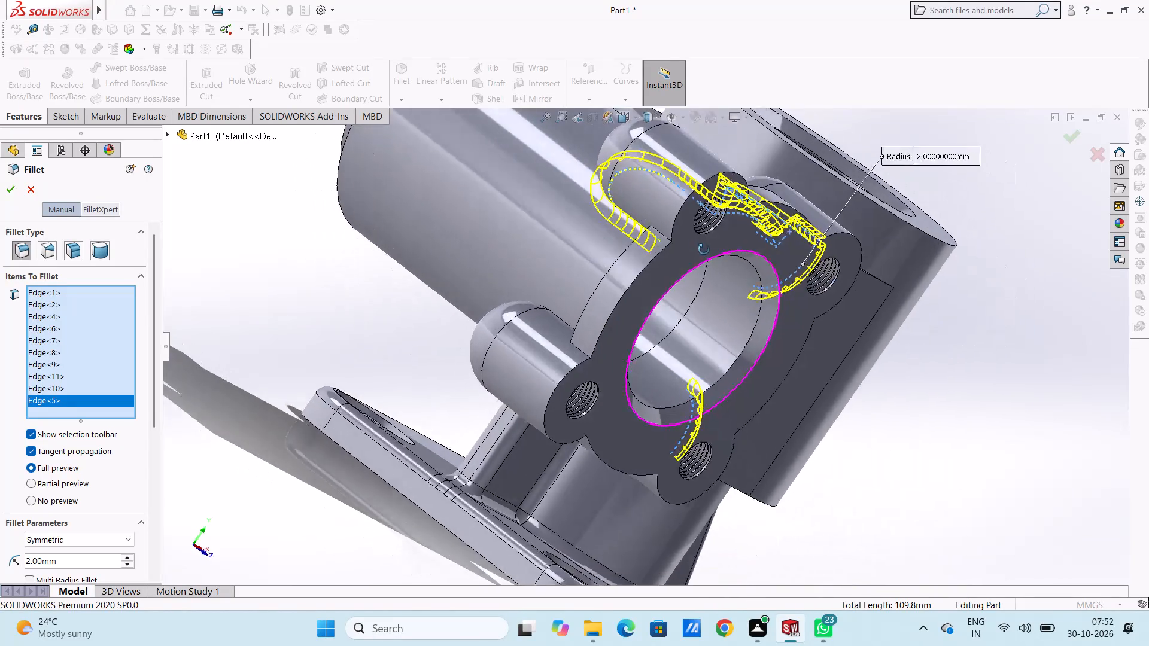
middle_click_drag(704, 249, 709, 273)
scroll(690, 266, "down", 4)
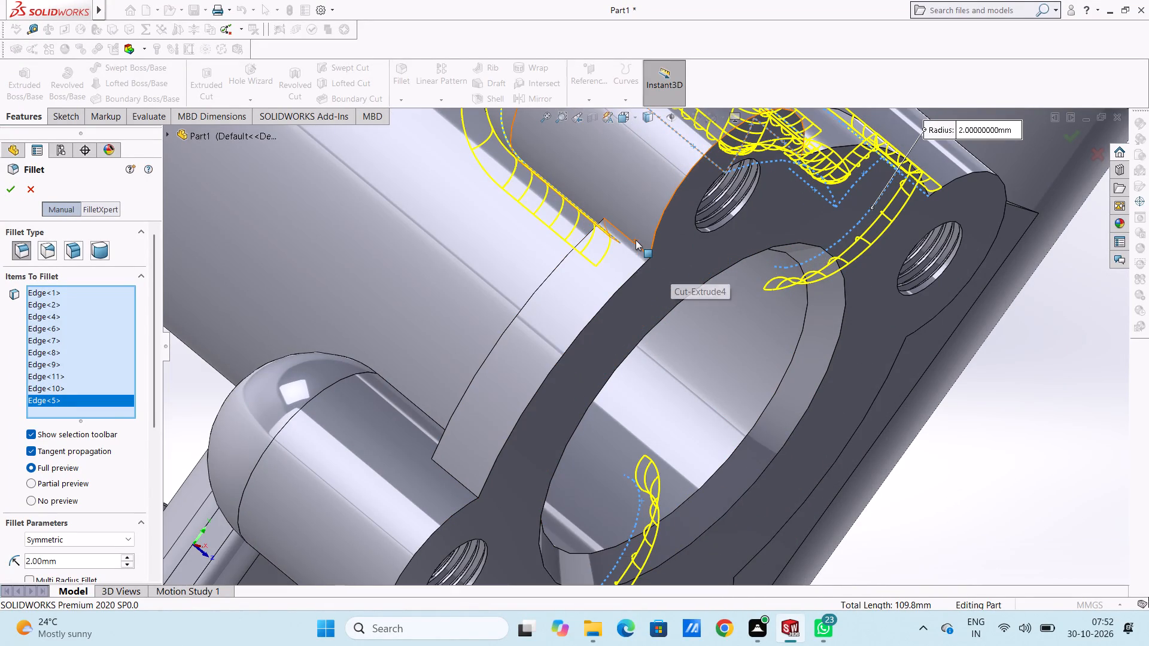
left_click(637, 245)
Add the short edges where the flange rim meets the near upper boss and the lower boss beneath it to the fillet.
scroll(780, 314, "up", 4)
middle_click_drag(729, 363, 598, 274)
scroll(787, 356, "down", 4)
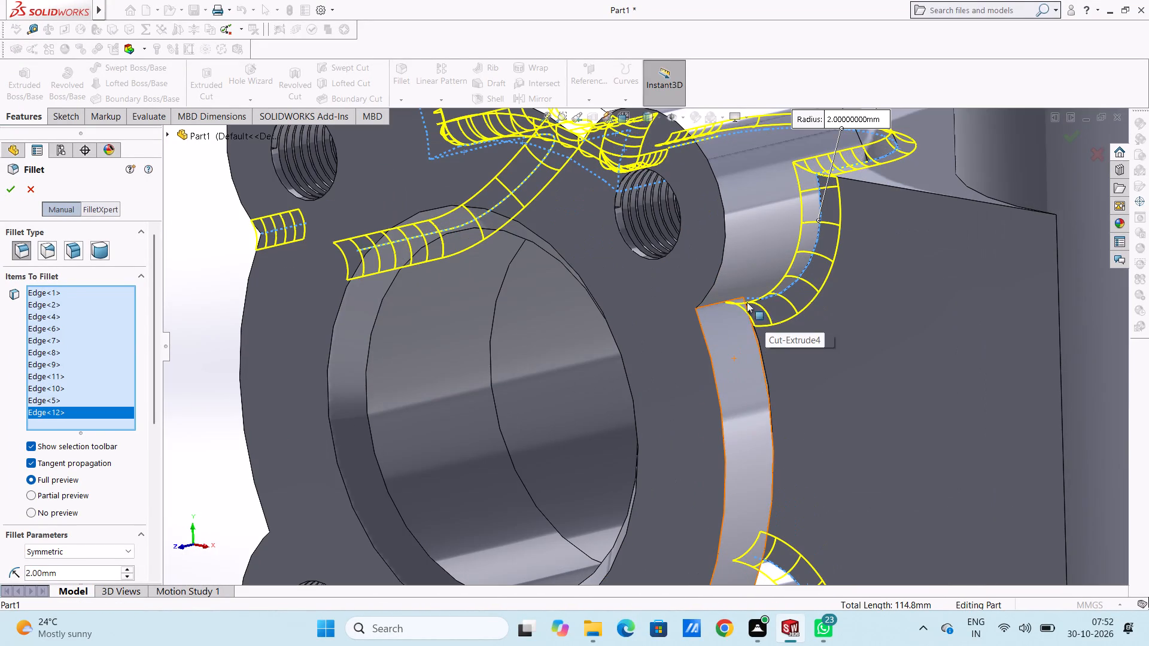
left_click(712, 306)
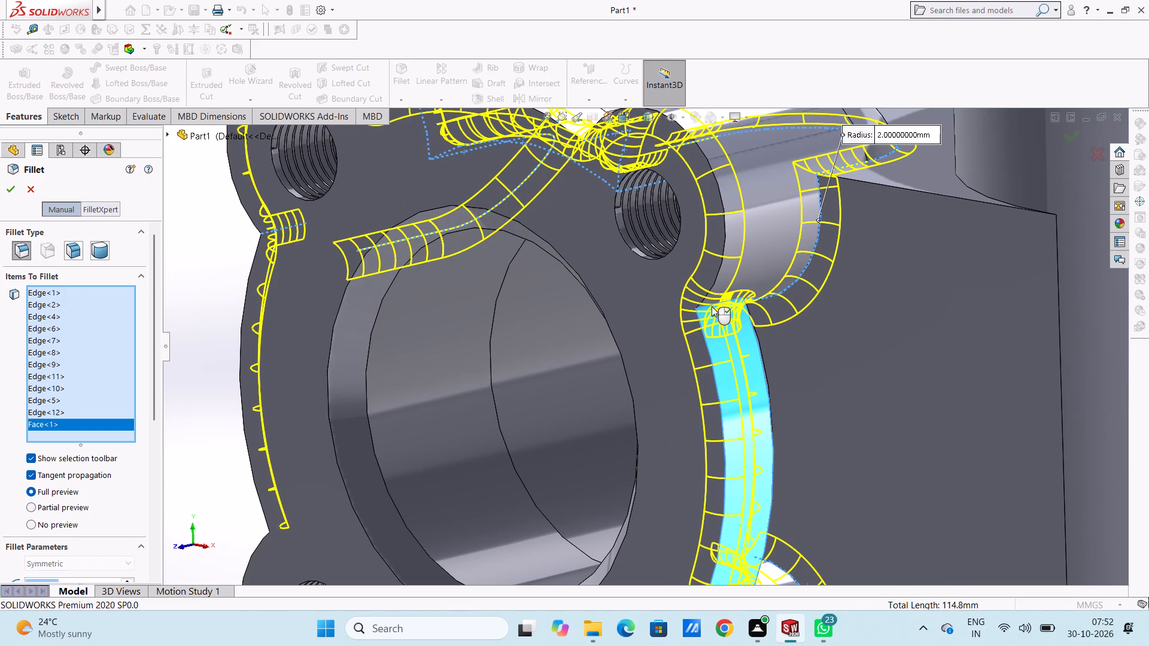
left_click(712, 306)
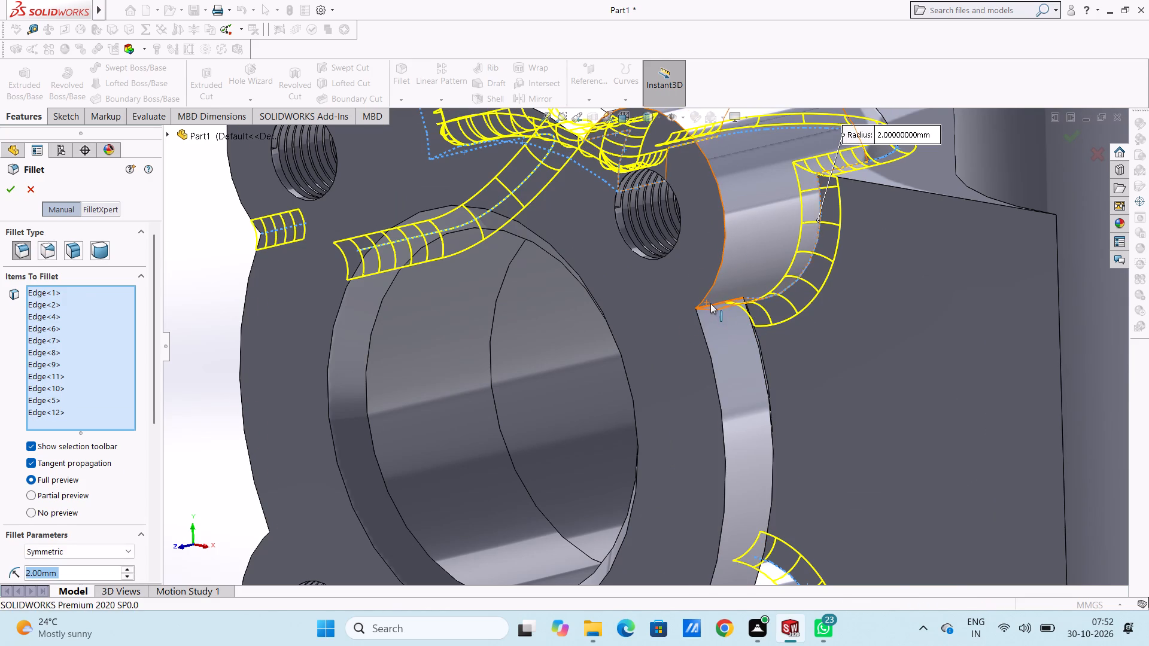
left_click(712, 305)
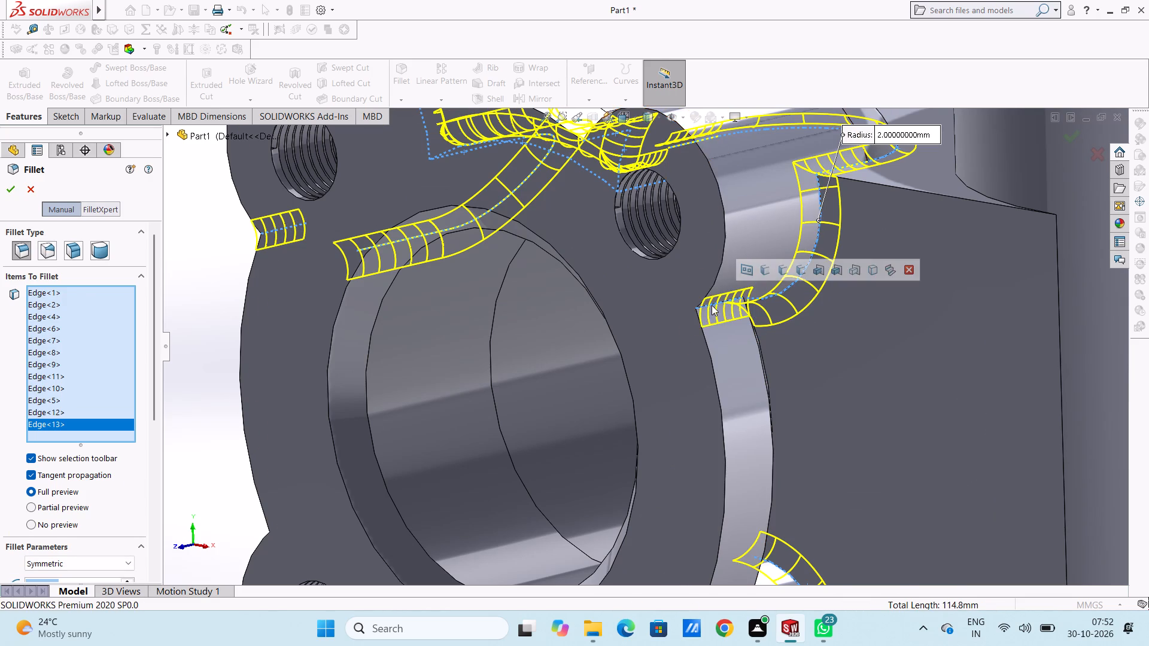
scroll(712, 305, "up", 6)
scroll(681, 448, "down", 5)
scroll(664, 382, "down", 3)
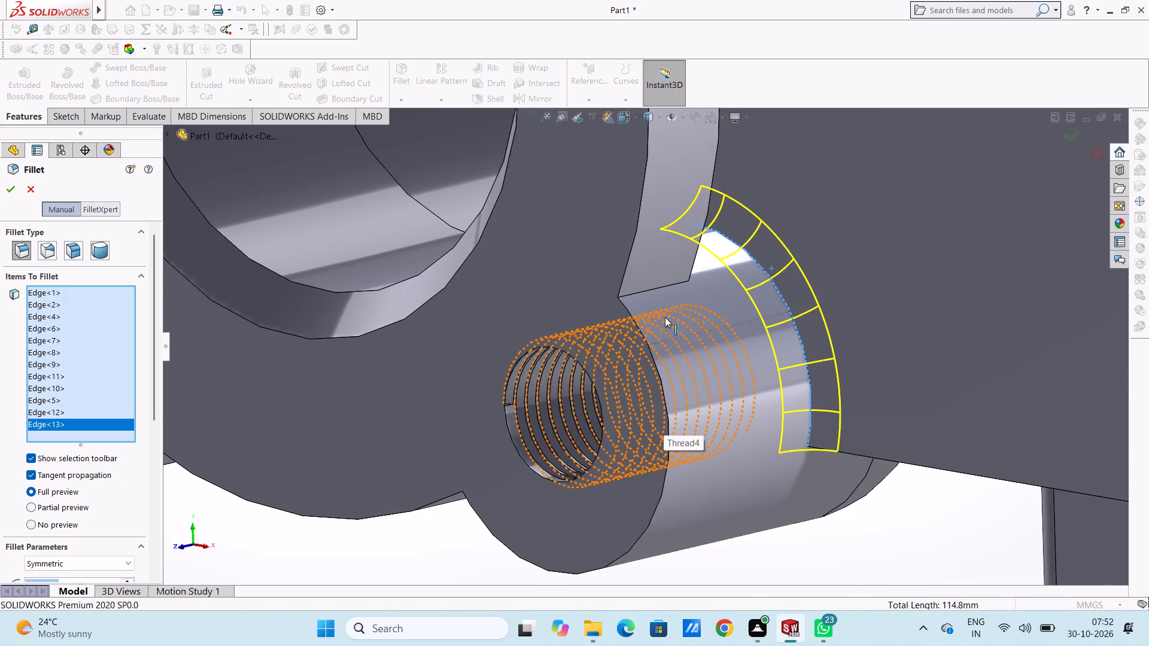
left_click(653, 291)
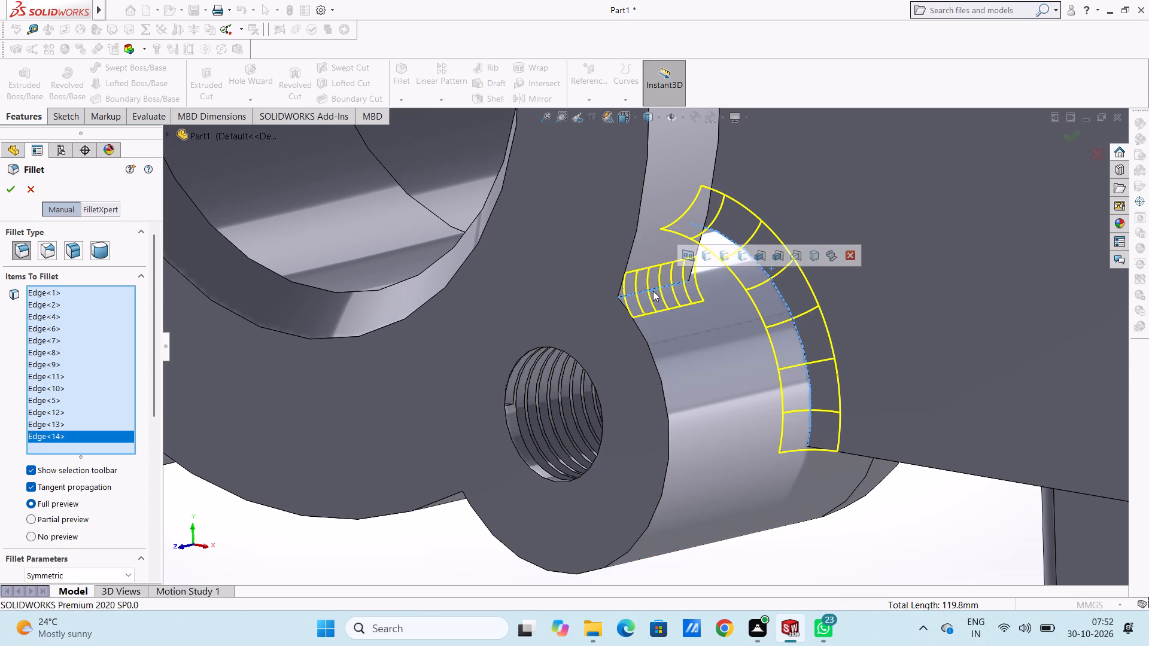
Add the rounded outline where that lower boss meets the underside of the block to the fillet.
scroll(658, 325, "up", 5)
middle_click_drag(673, 414, 670, 284)
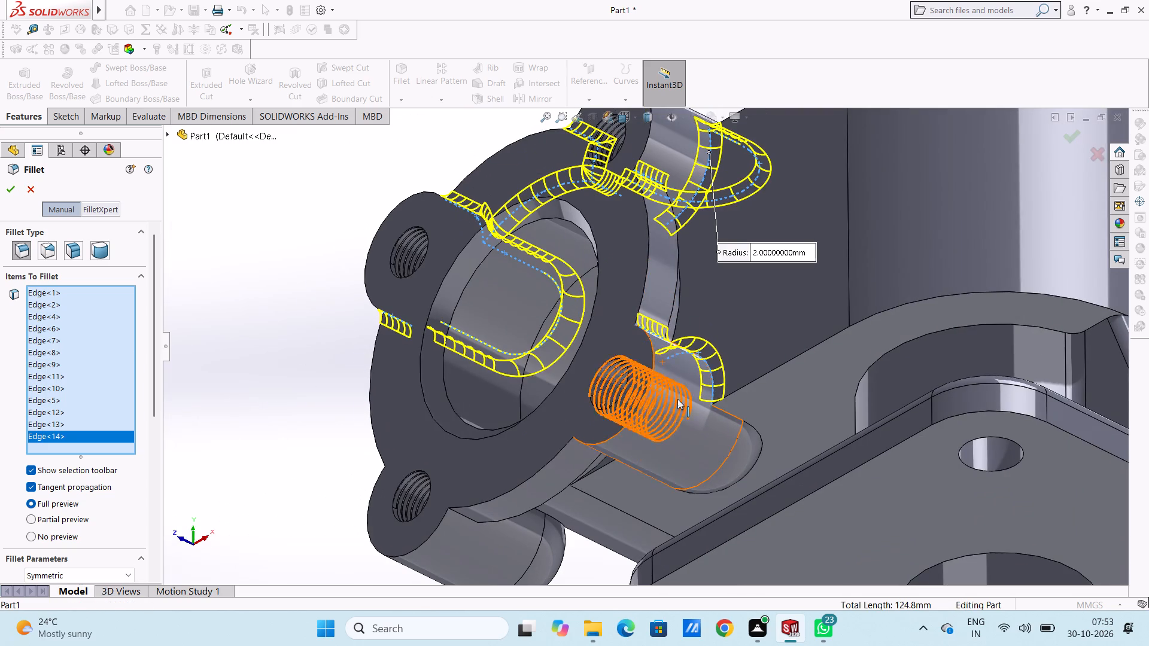
scroll(735, 438, "down", 5)
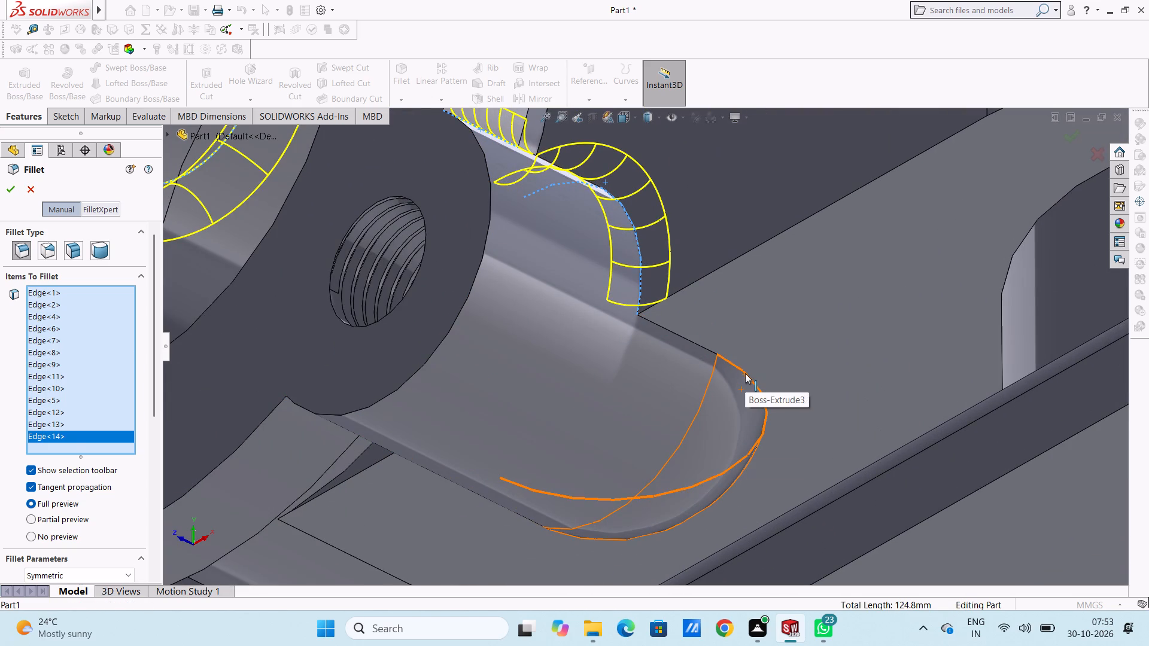
left_click(745, 370)
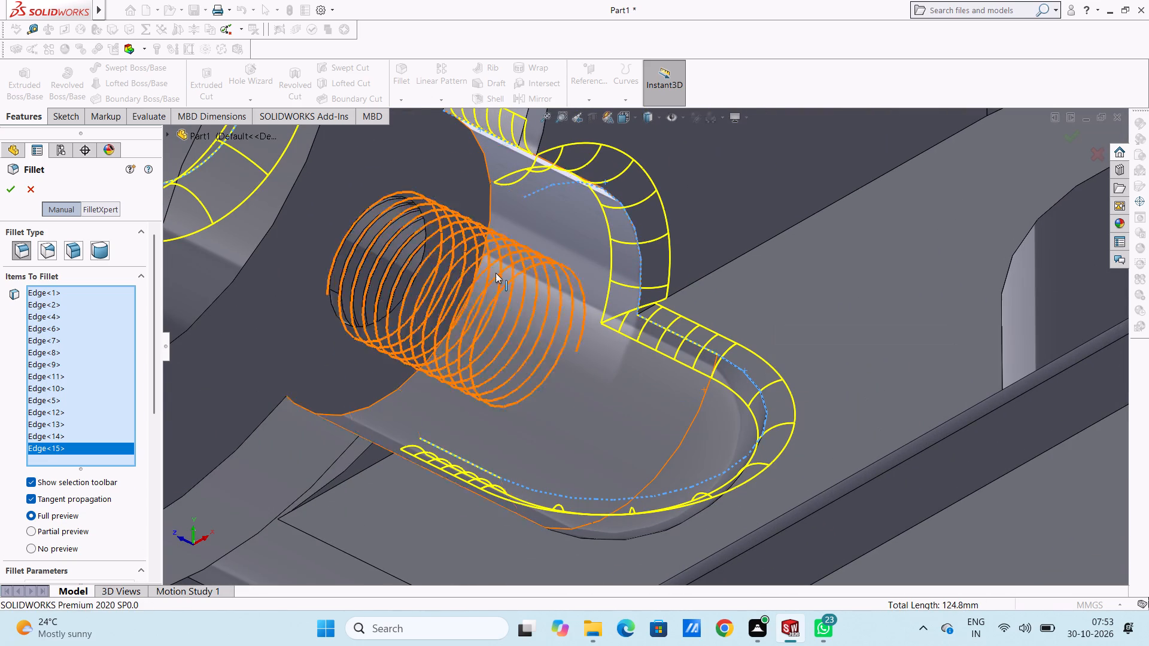
Add the three short edges on the inner side of the same lower boss, up to the flange rim, to the fillet.
scroll(496, 272, "up", 3)
middle_click_drag(502, 275, 572, 266)
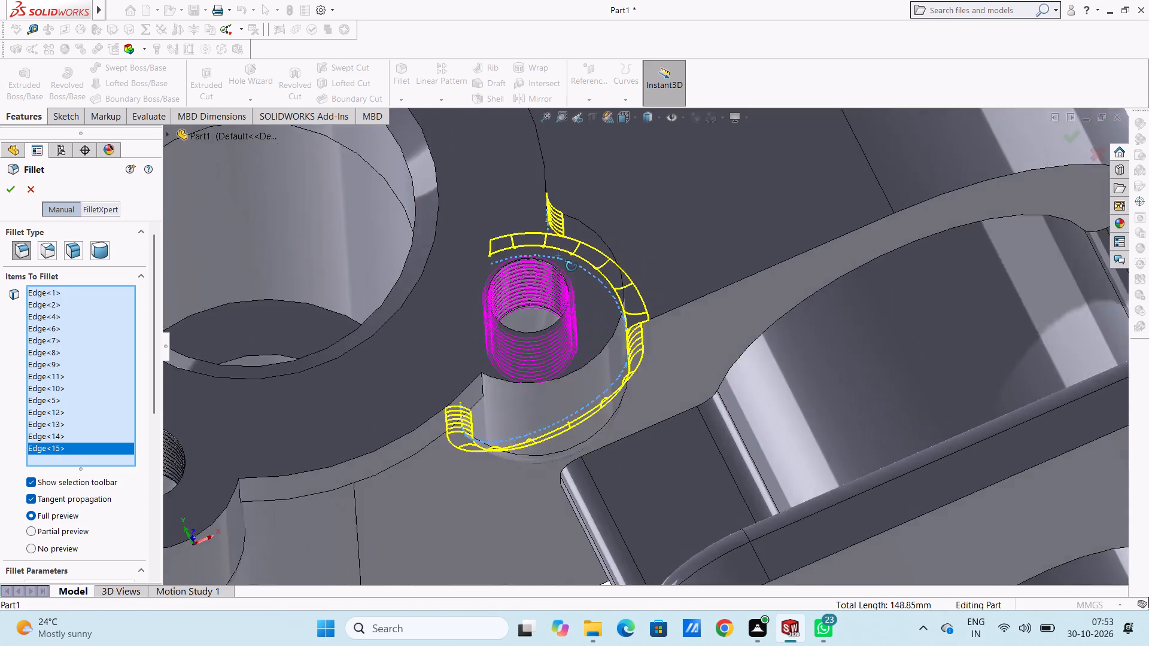
middle_click_drag(572, 266, 566, 241)
scroll(513, 437, "down", 3)
middle_click_drag(454, 375, 434, 313)
middle_click_drag(442, 446, 460, 348)
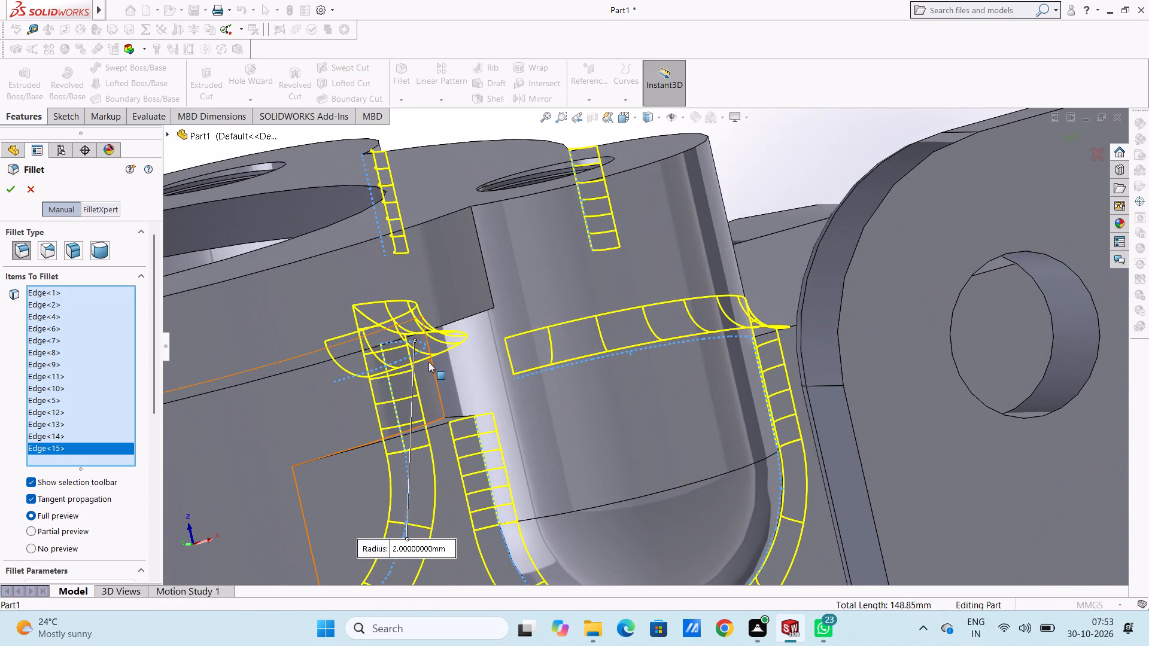
left_click(434, 365)
middle_click_drag(466, 337, 462, 328)
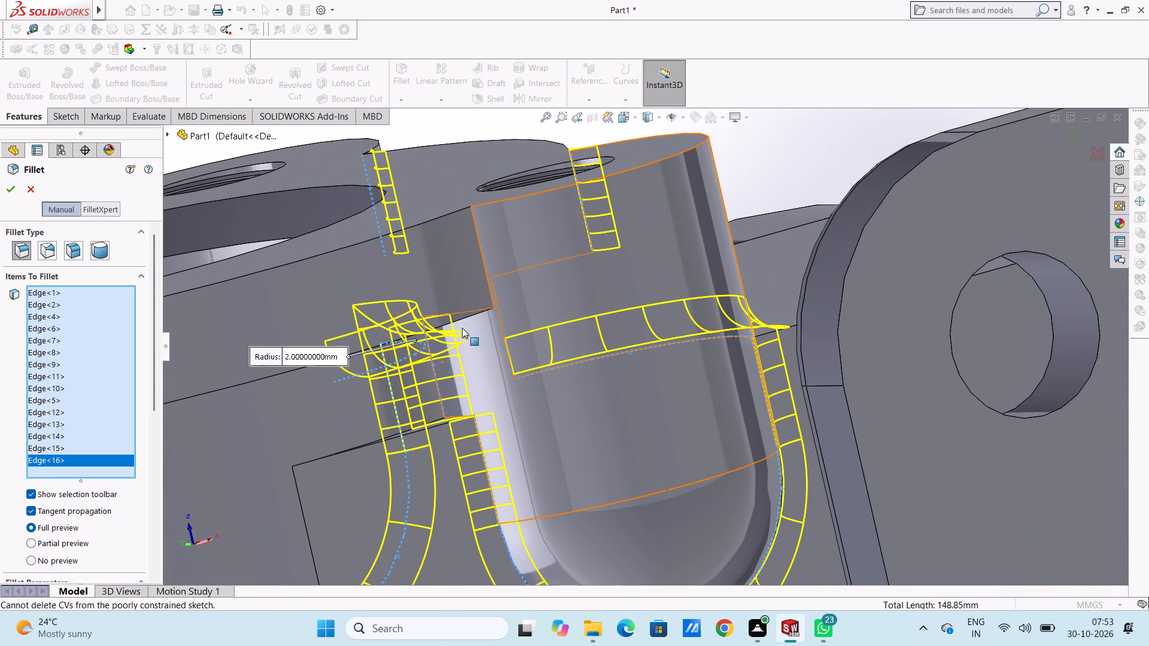
middle_click_drag(462, 328, 451, 273)
middle_click_drag(475, 371, 437, 263)
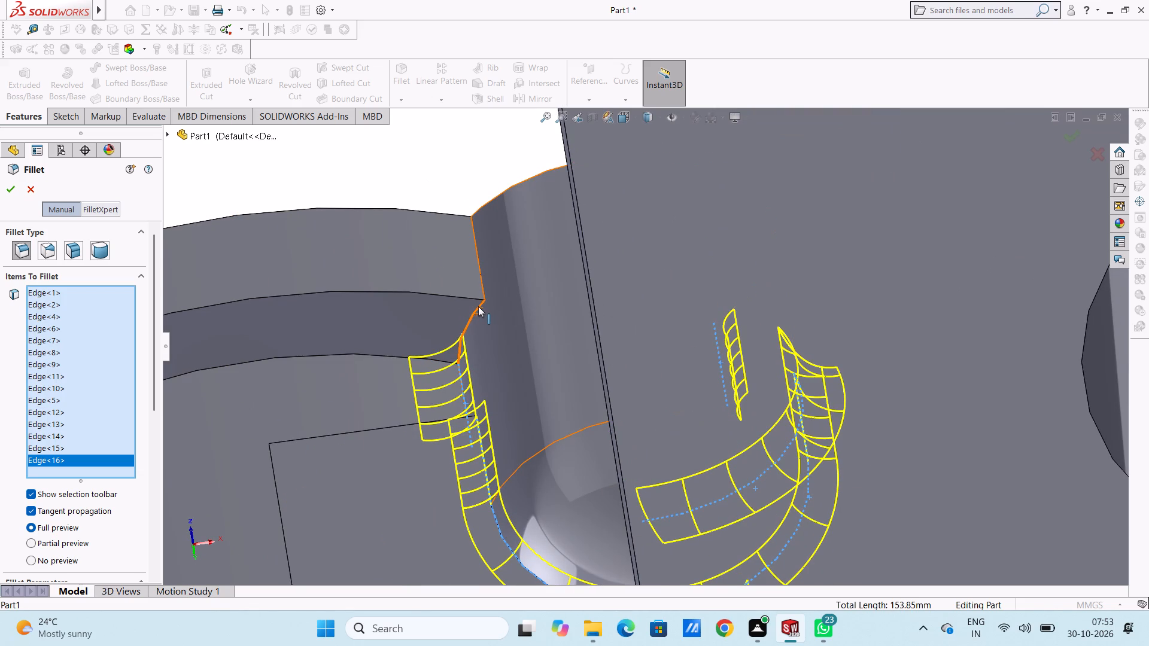
left_click(478, 306)
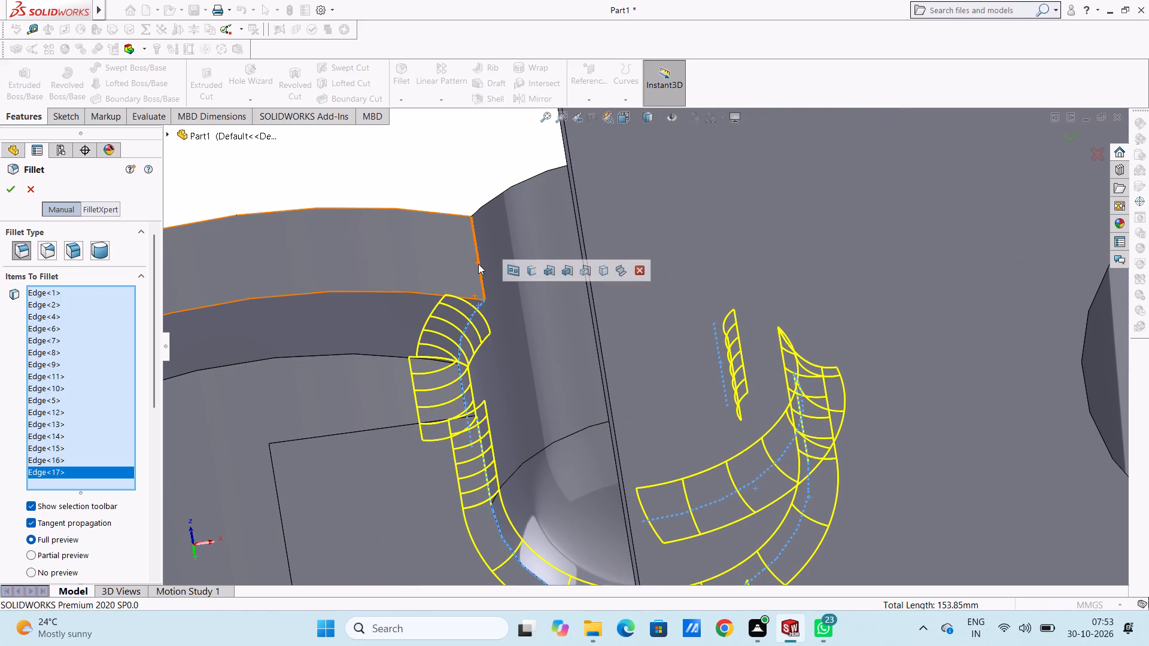
left_click(478, 264)
Add the domed end face of the other lower boss to the fillet.
scroll(478, 264, "up", 10)
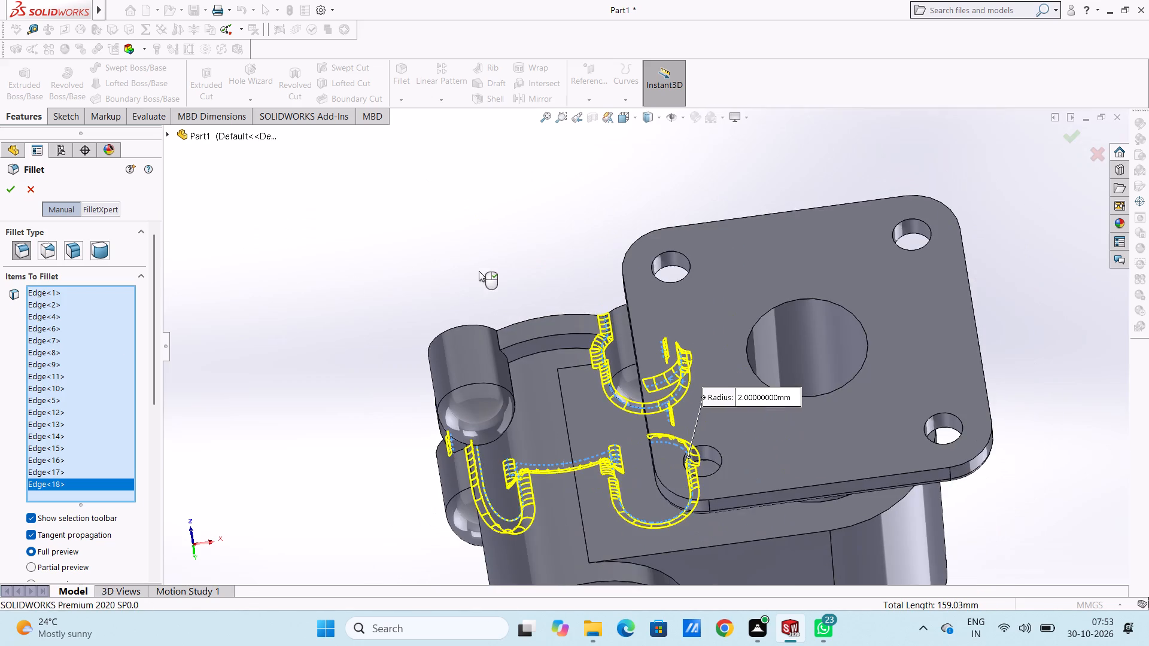
scroll(507, 446, "down", 6)
middle_click_drag(582, 351, 628, 336)
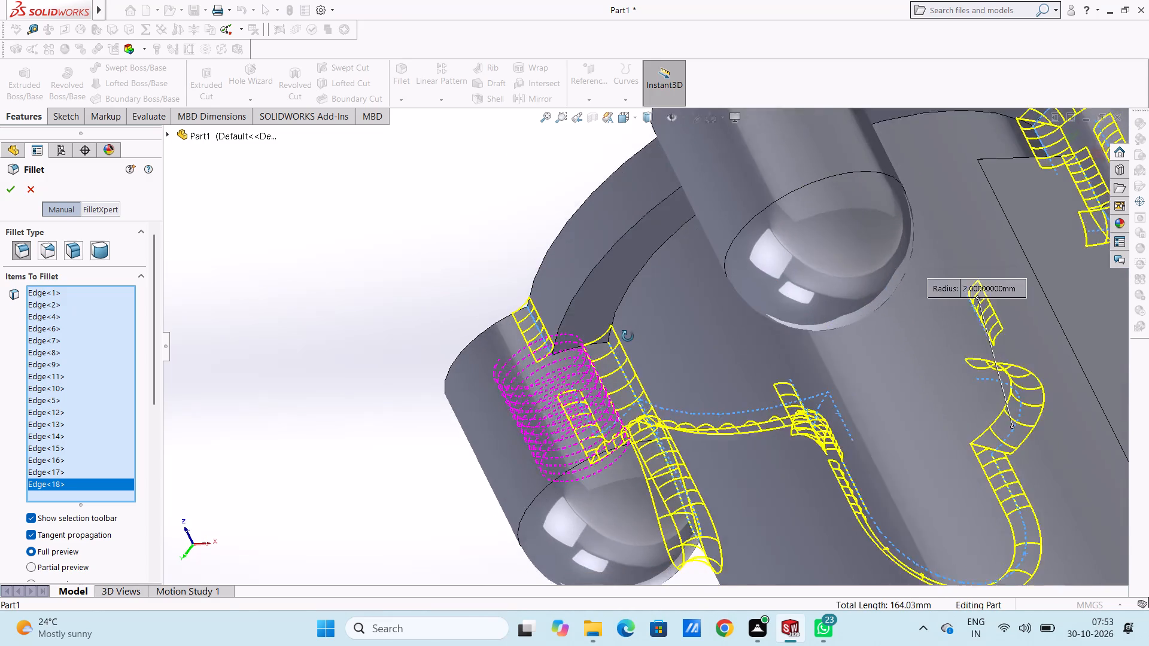
middle_click_drag(628, 336, 664, 345)
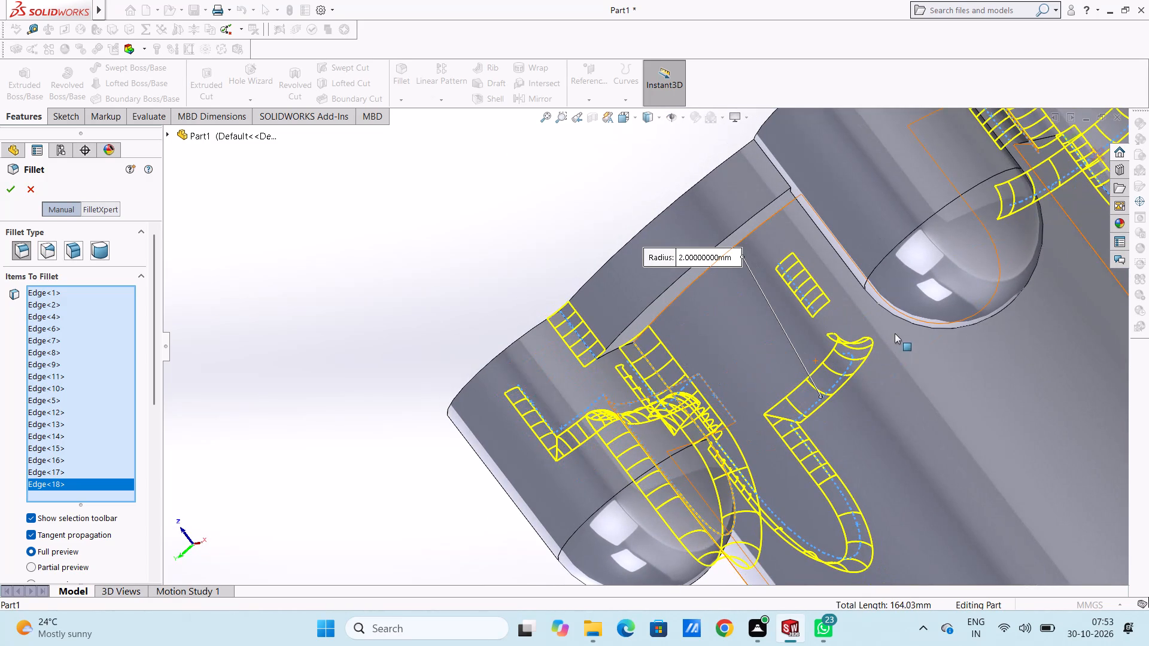
left_click(912, 323)
Add the short flange rim edges on both sides of the other lower boss and apply the 2 mm fillet.
middle_click_drag(873, 300, 822, 422)
scroll(841, 339, "up", 5)
middle_click_drag(870, 292, 865, 397)
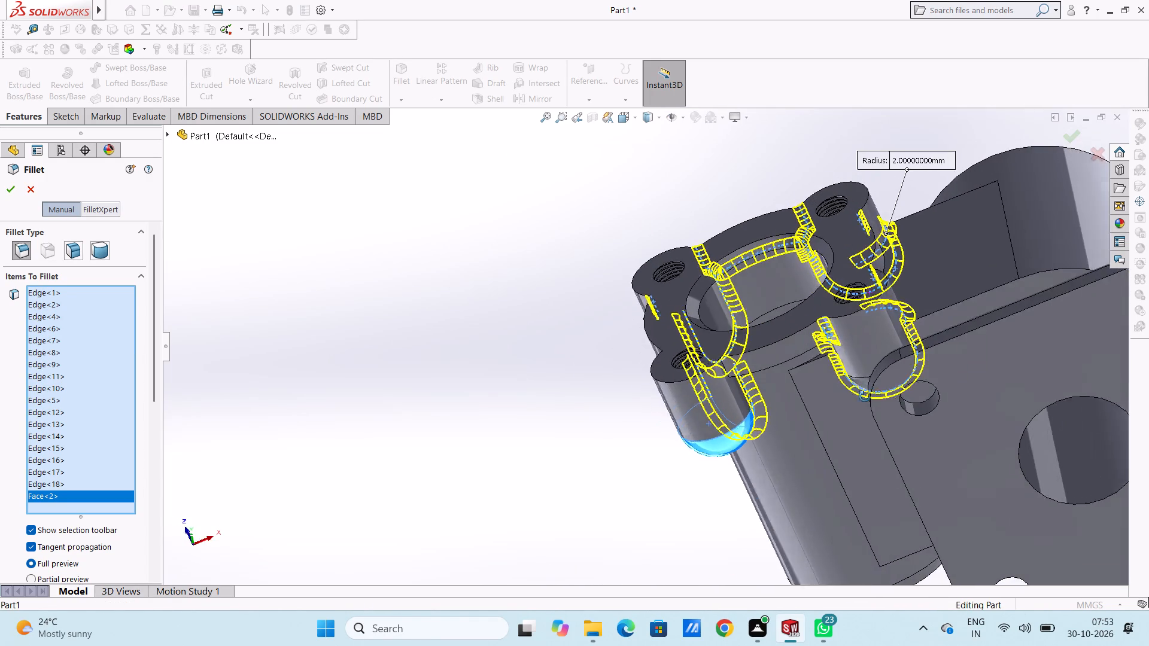
middle_click_drag(865, 397, 866, 404)
scroll(784, 406, "down", 6)
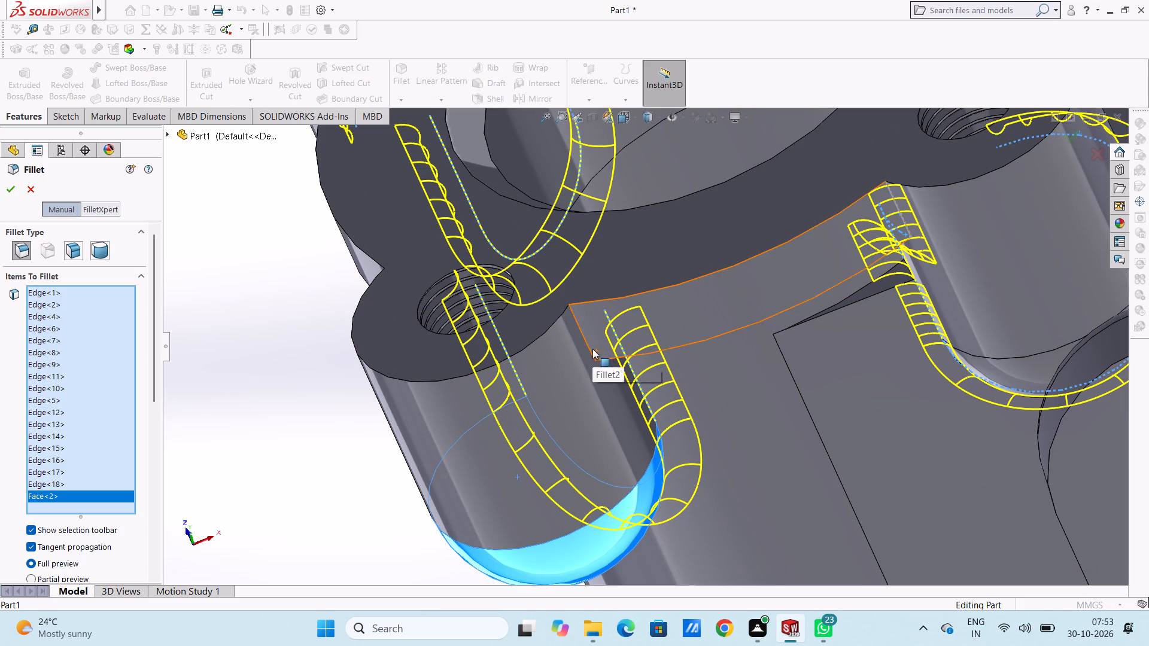
left_click(586, 345)
middle_click_drag(613, 344, 626, 352)
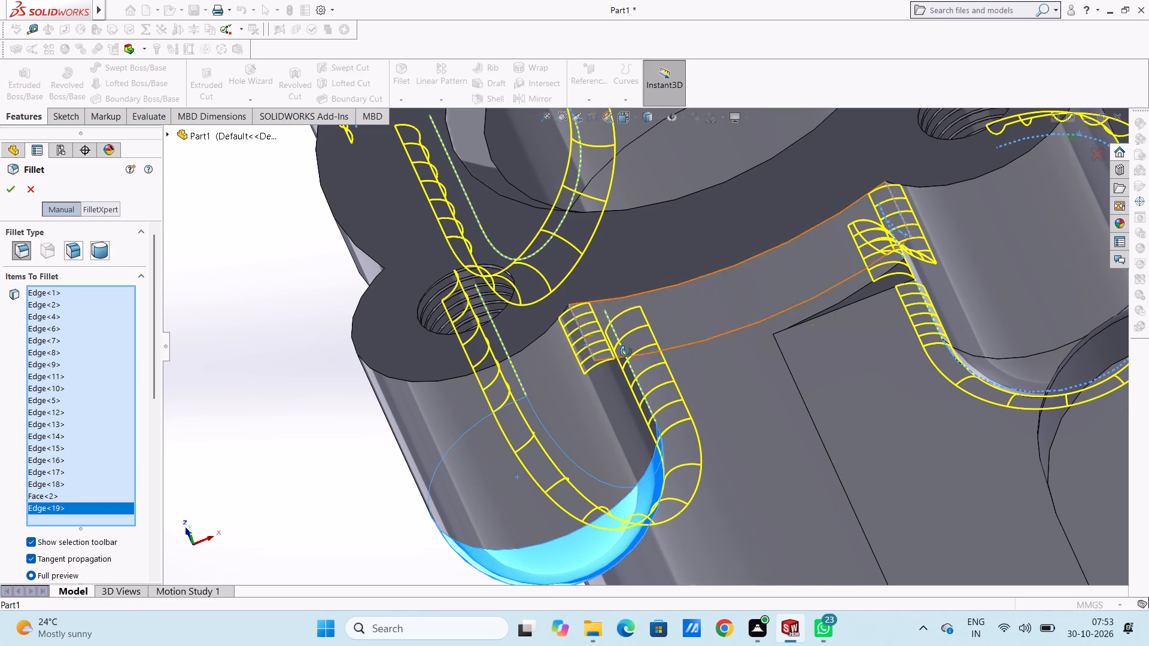
middle_click_drag(626, 352, 721, 376)
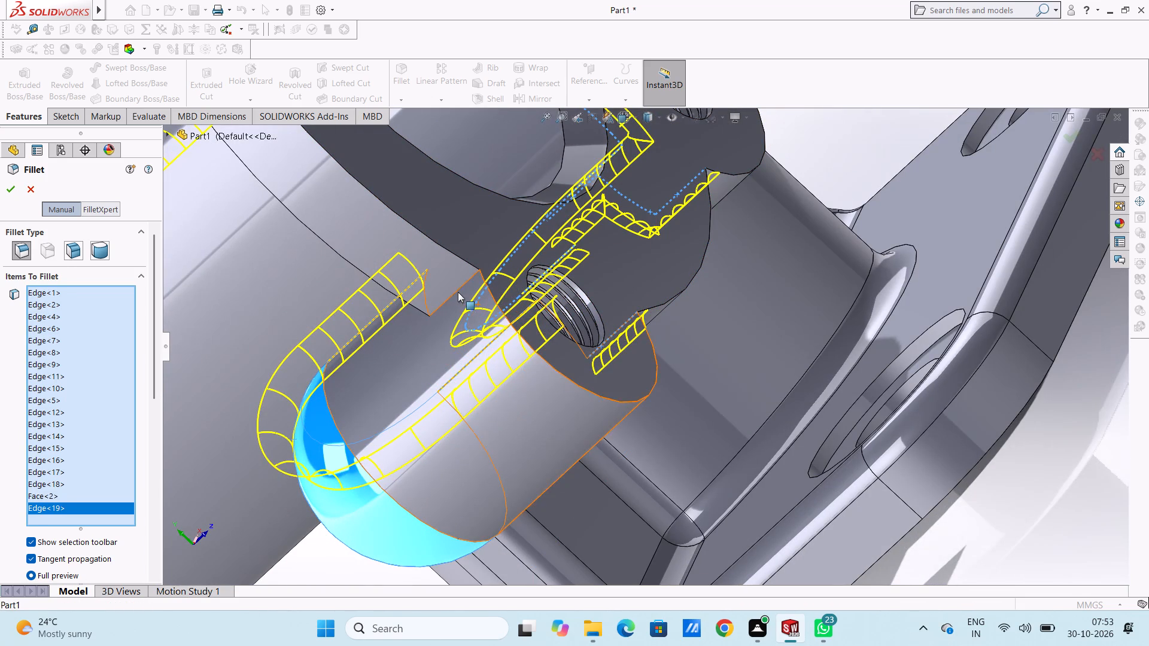
left_click(457, 291)
scroll(461, 290, "up", 5)
scroll(656, 298, "up", 5)
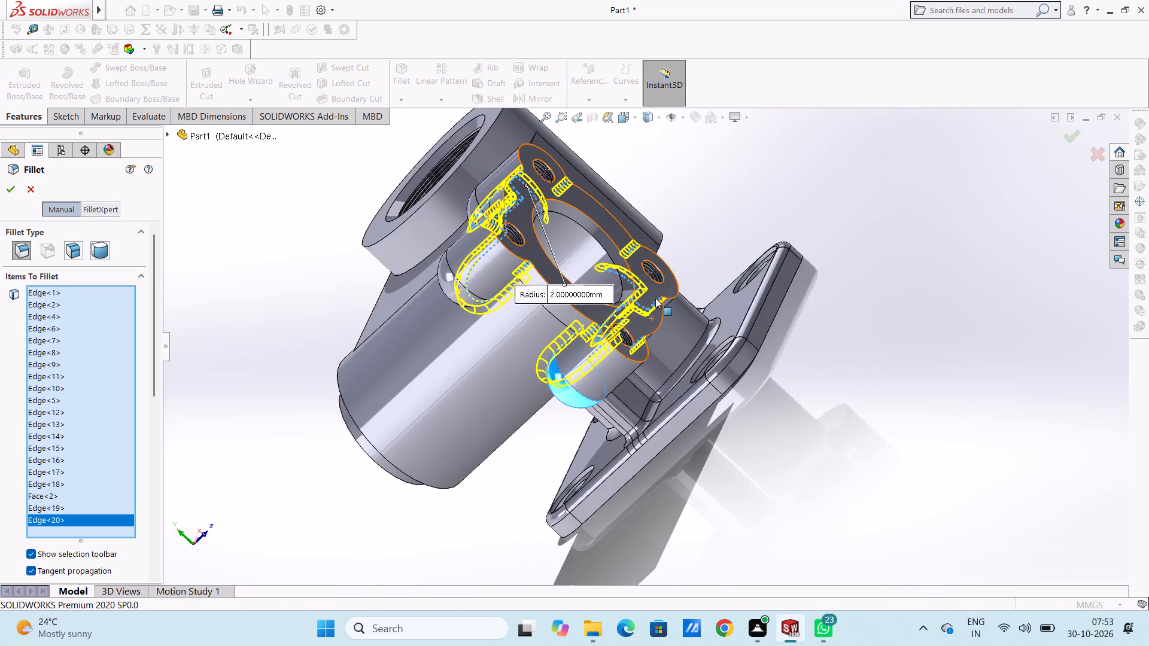
middle_click_drag(798, 279, 676, 522)
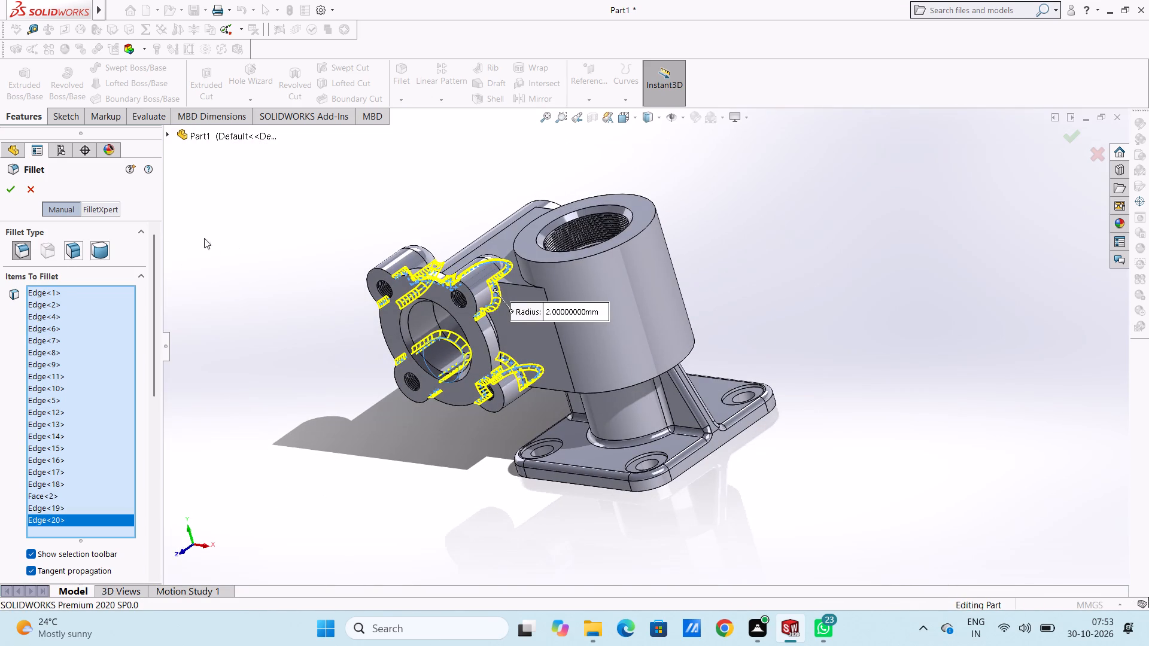
left_click(6, 191)
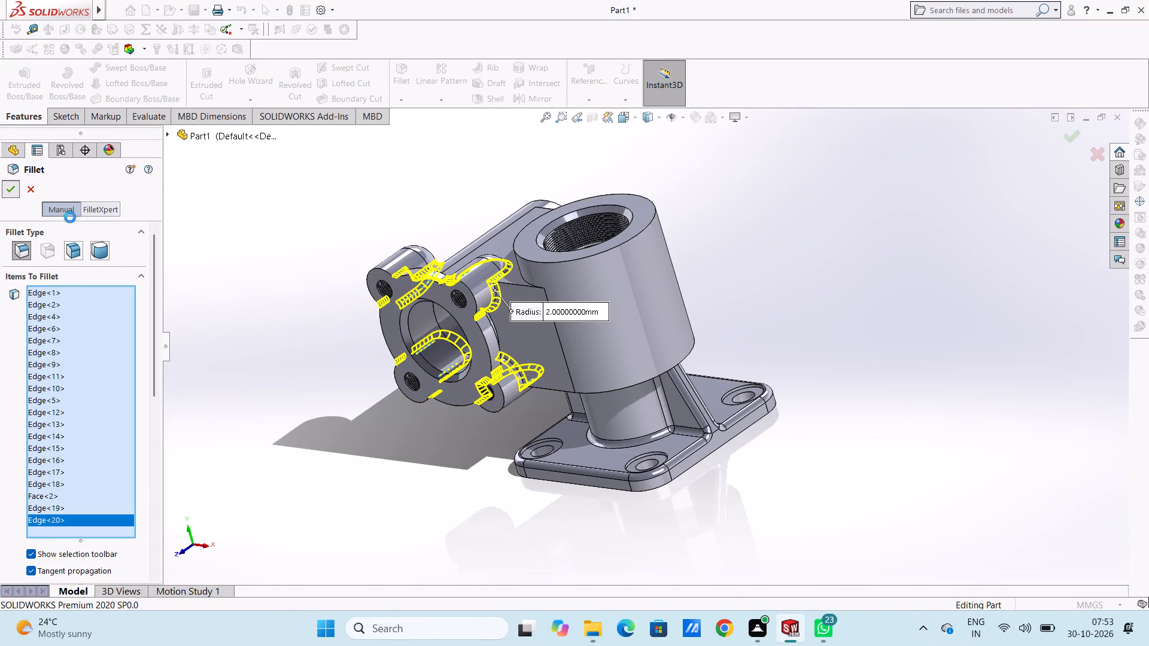
Apply a magenta colour appearance with RGB values 197, 0, 132 to the whole part.
middle_click_drag(317, 308, 371, 292)
middle_click_drag(371, 269, 349, 252)
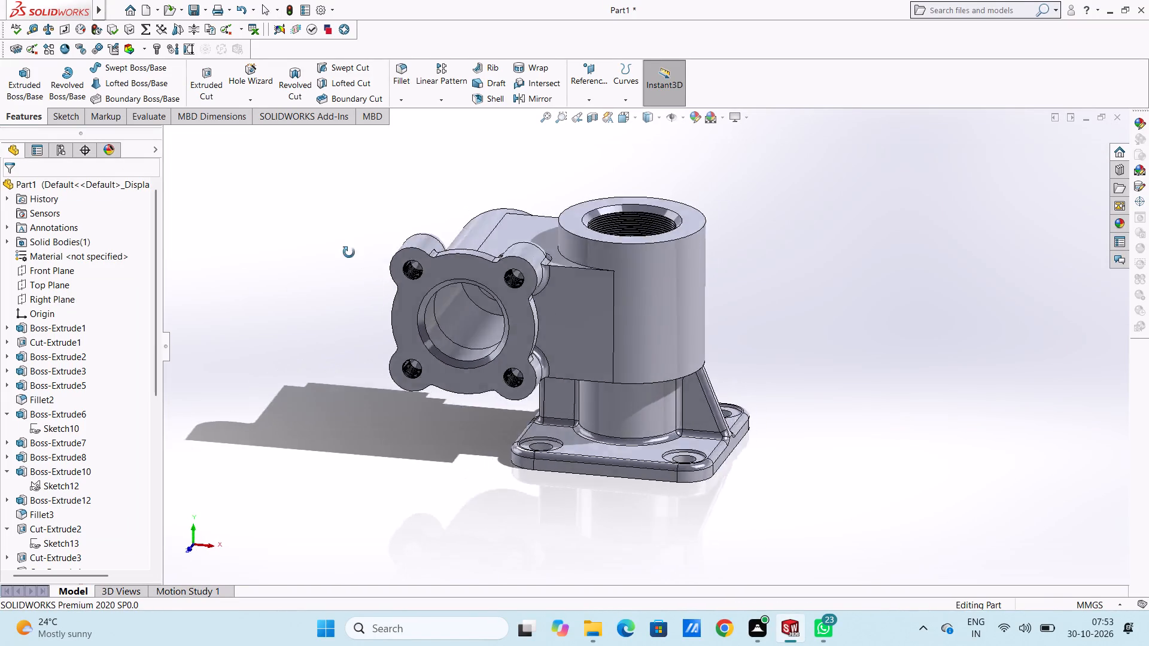
middle_click_drag(349, 252, 349, 305)
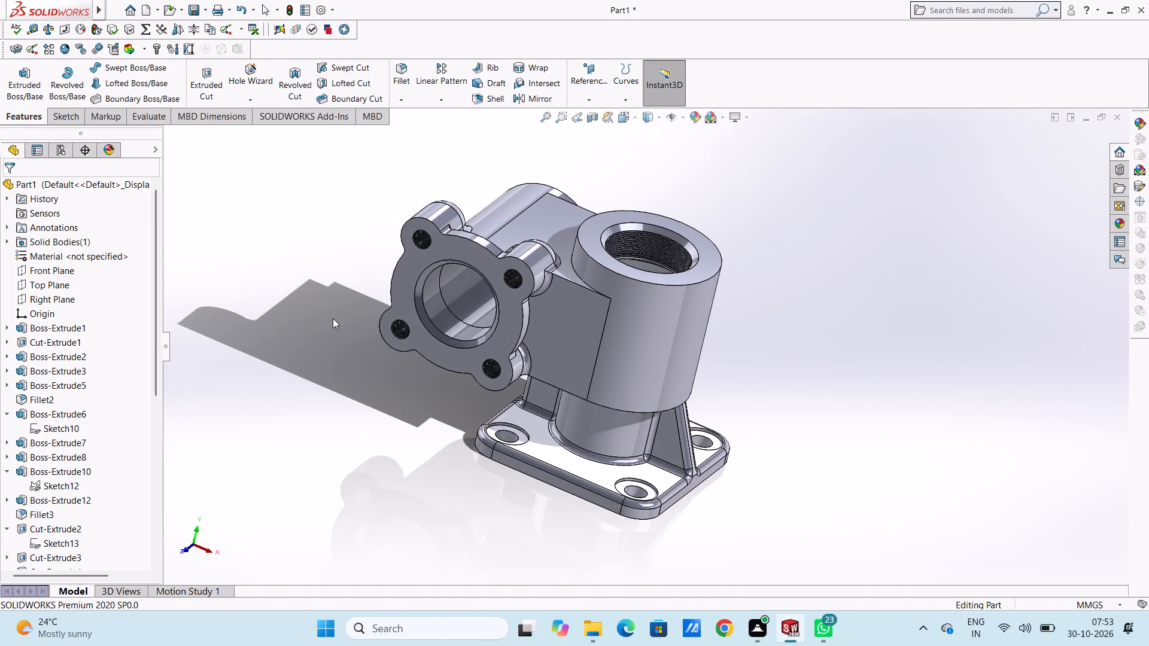
key("ctrl+7")
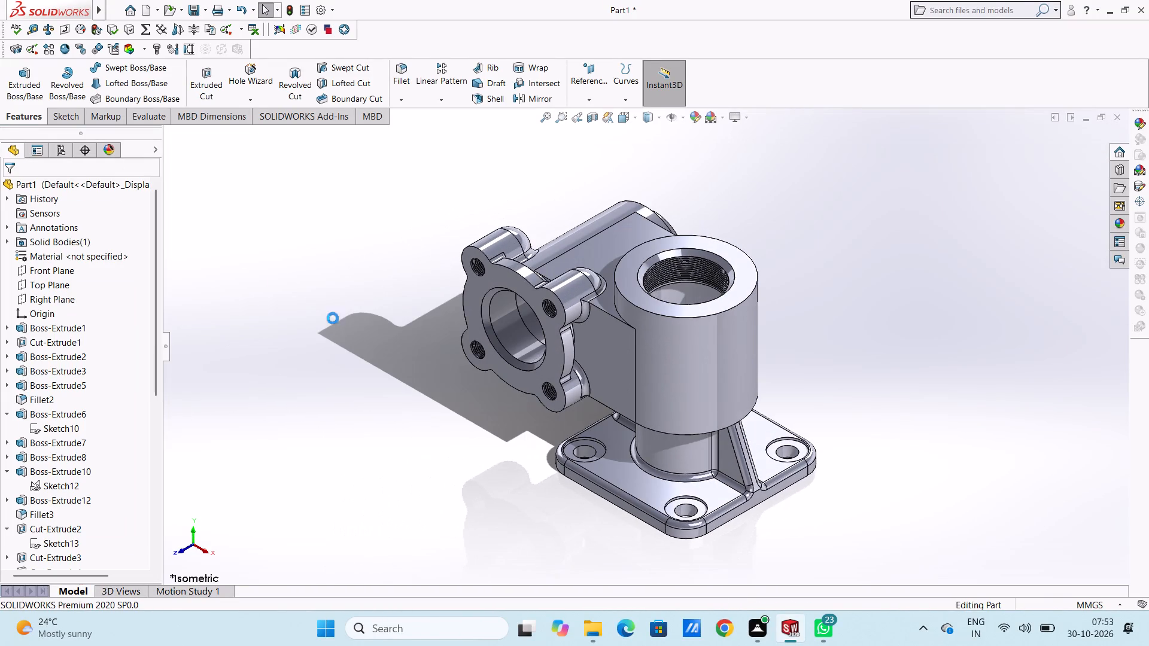
key("Escape")
key("Escape")
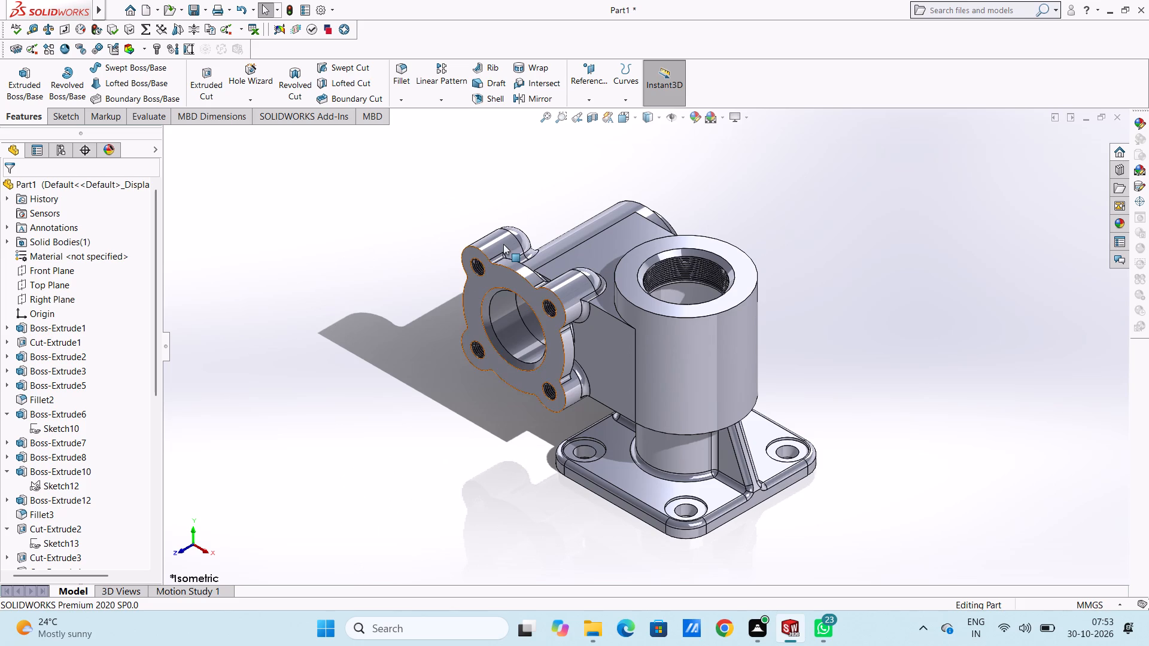
left_click(695, 115)
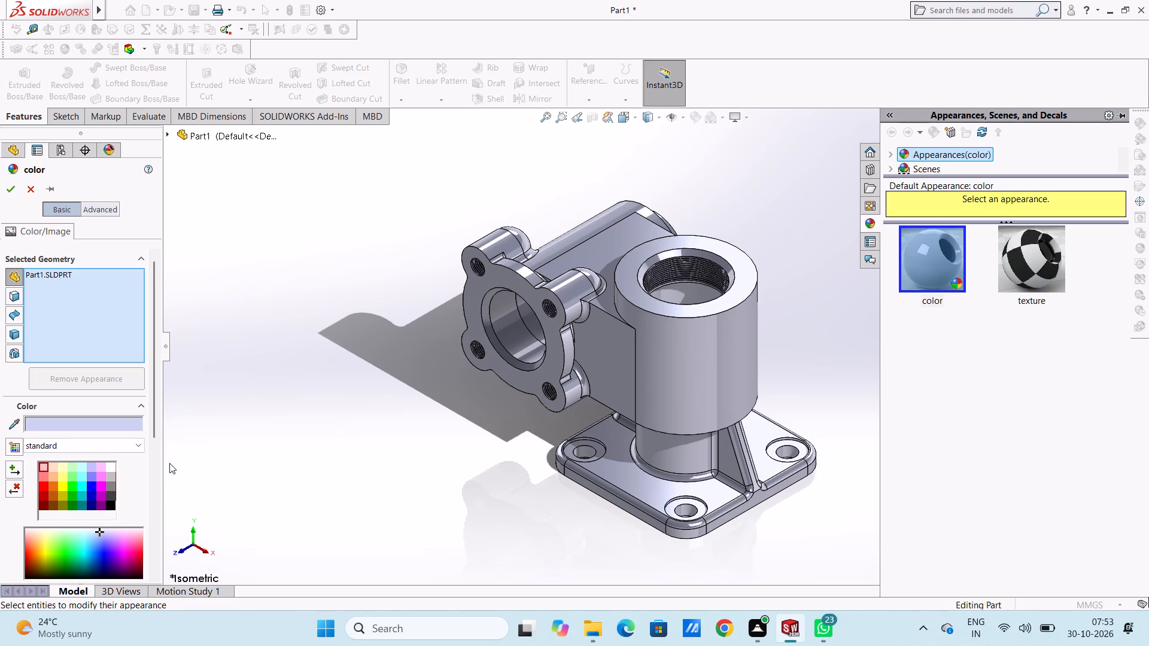
scroll(145, 447, "down", 3)
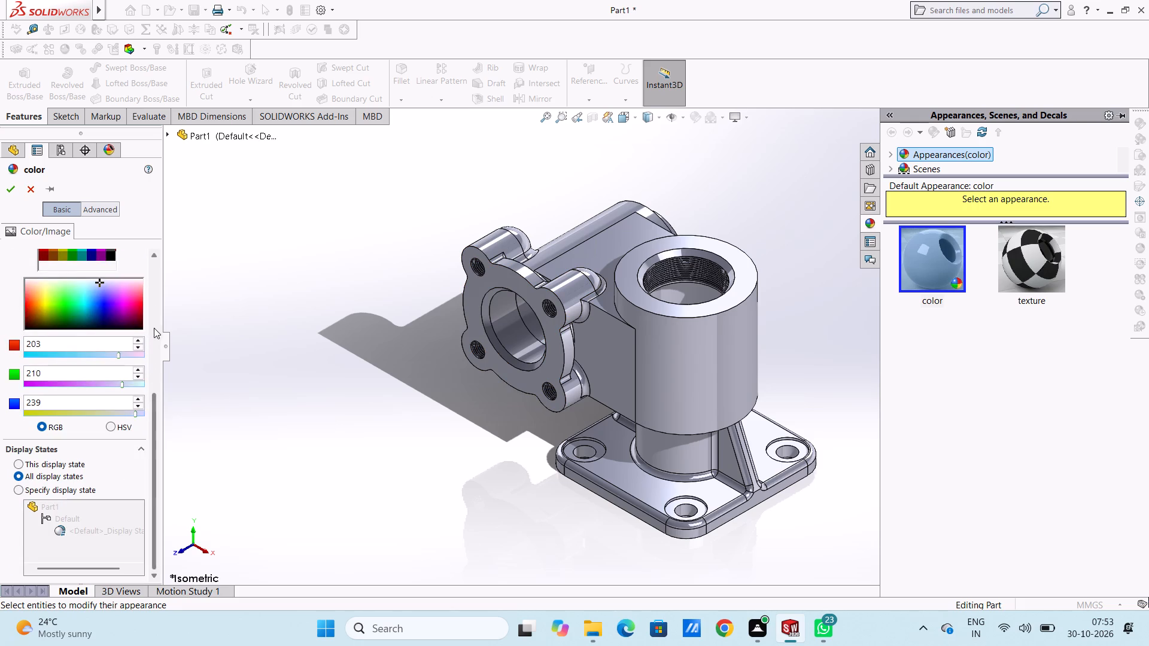
scroll(159, 325, "up", 1)
left_click(124, 390)
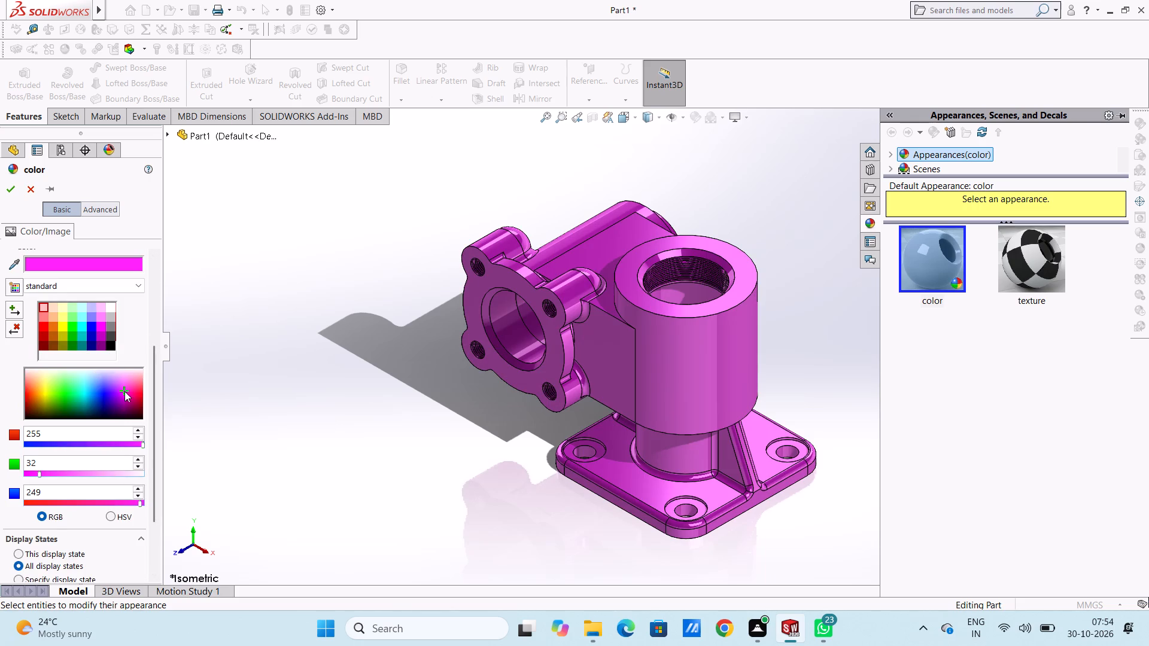
left_click(127, 396)
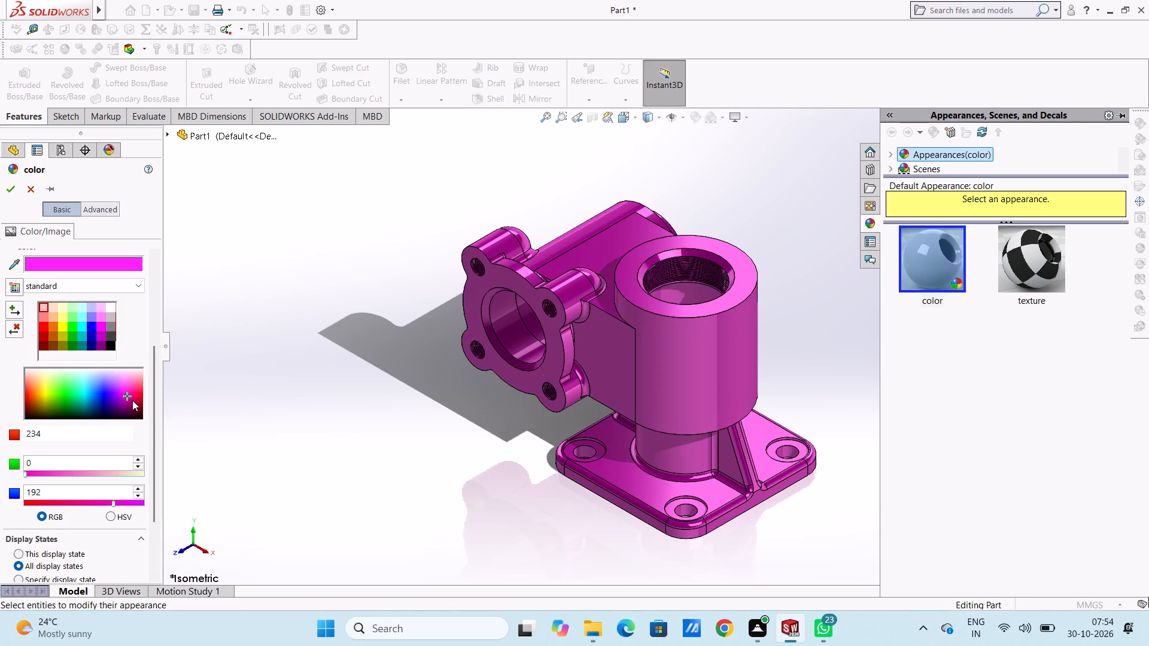
left_click(130, 400)
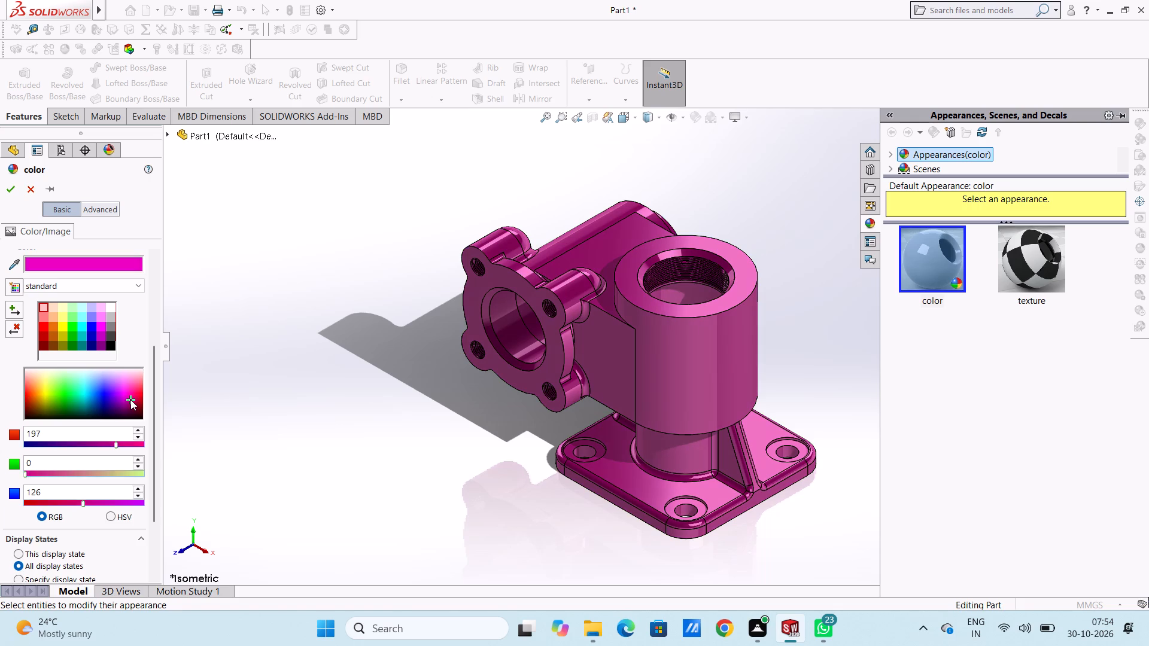
left_click(128, 392)
left_click(130, 400)
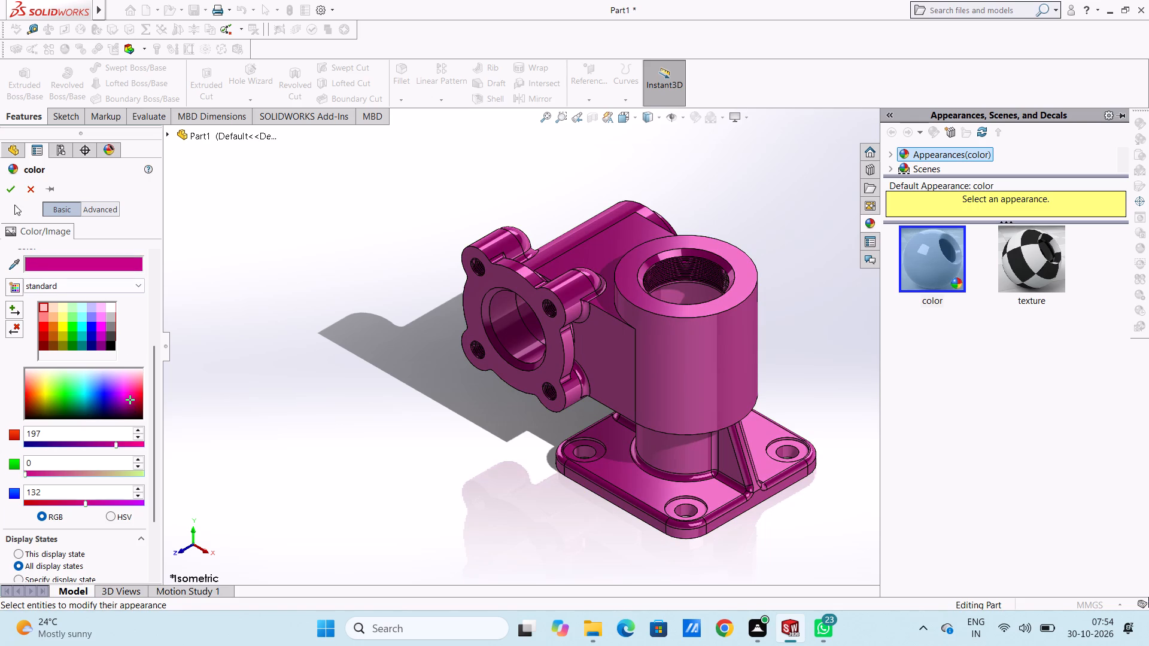
left_click(7, 191)
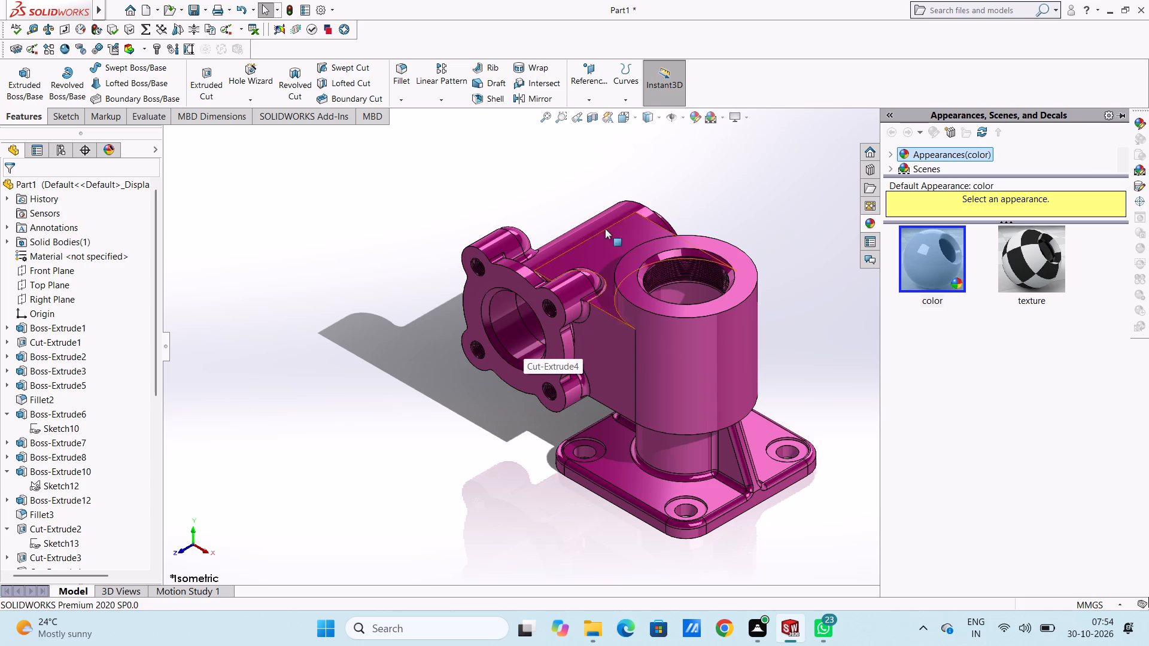
Start a white colour appearance with RGB values 255, 255, 255 on the chamfer face of the side flange's bore.
left_click(487, 304)
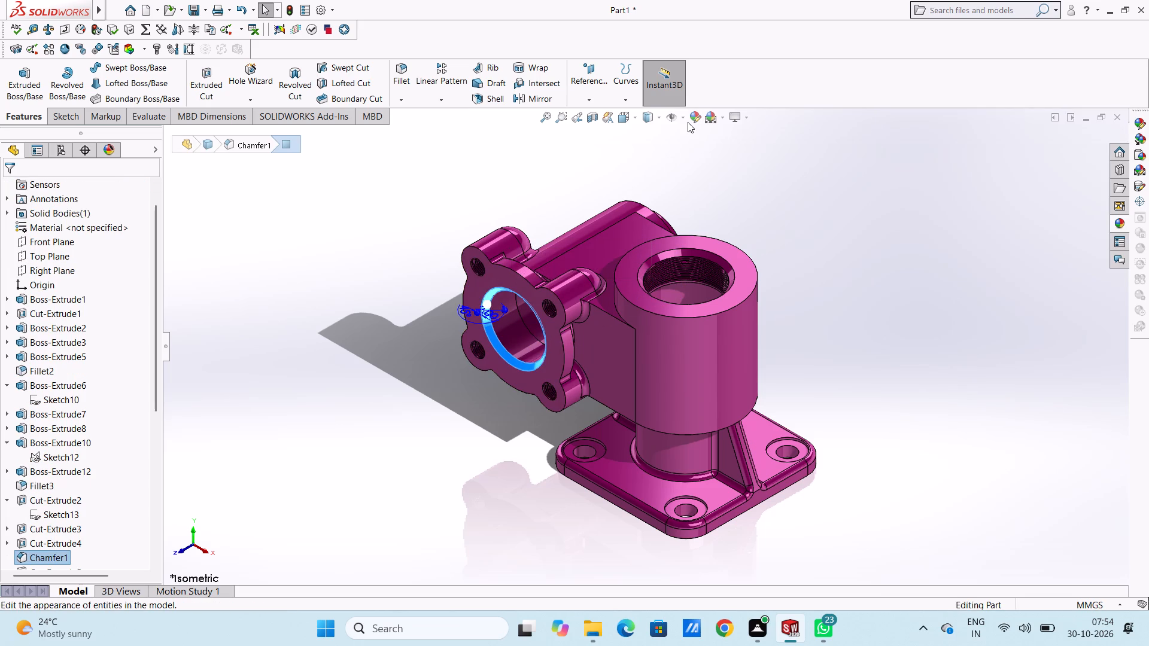
left_click(692, 117)
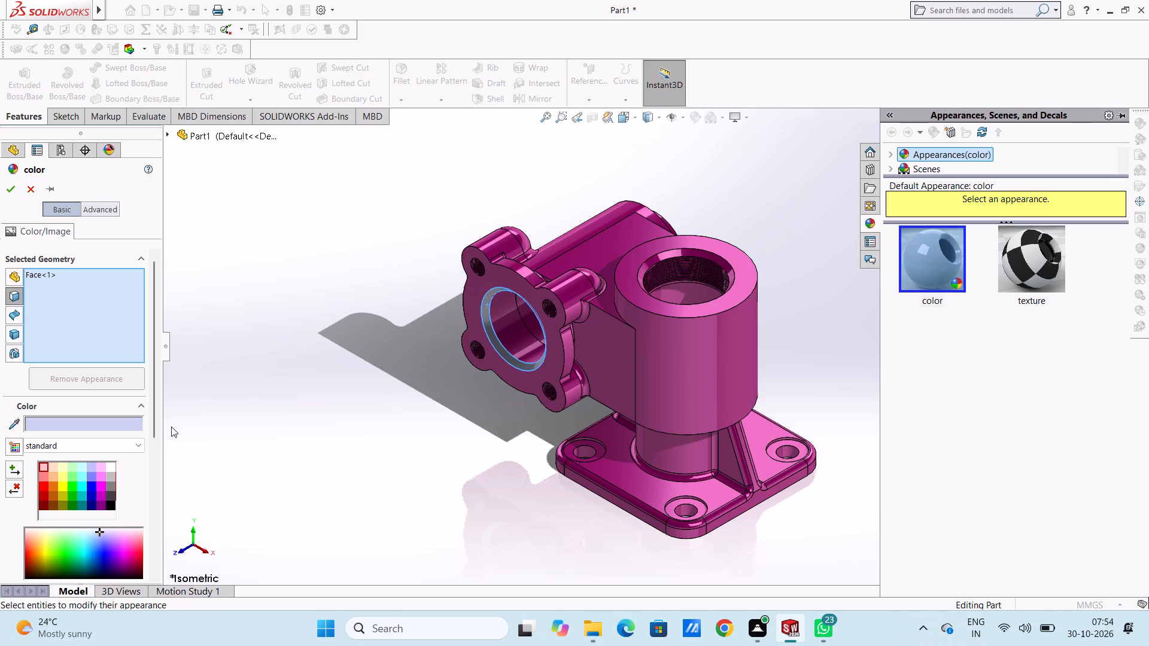
scroll(154, 439, "down", 1)
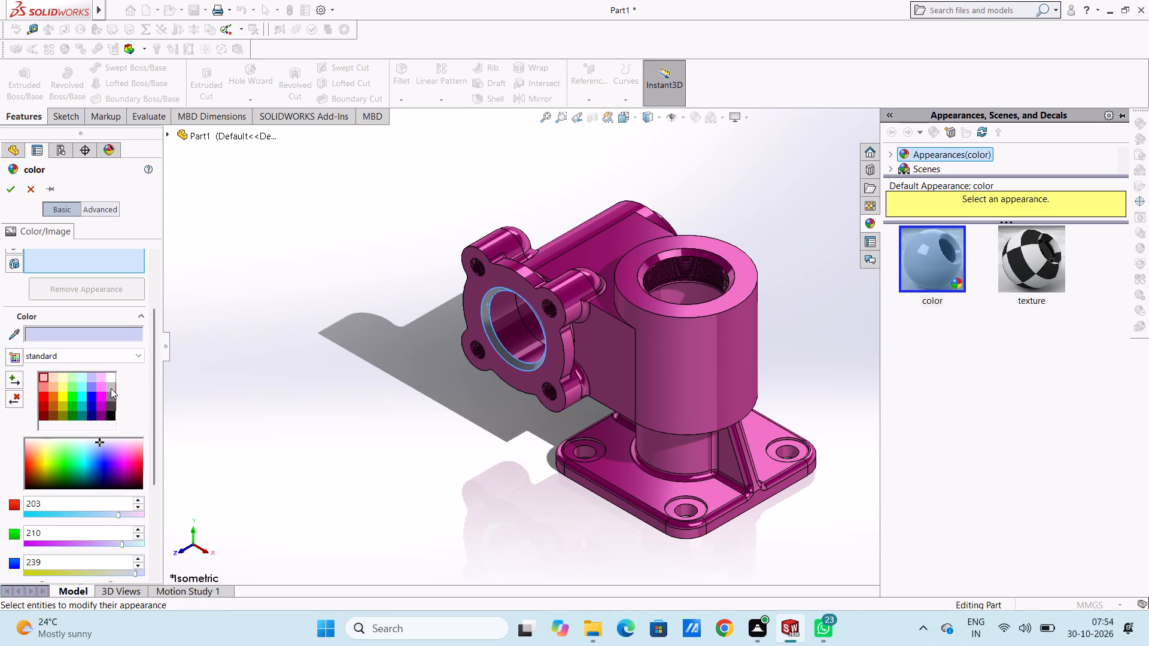
left_click(110, 388)
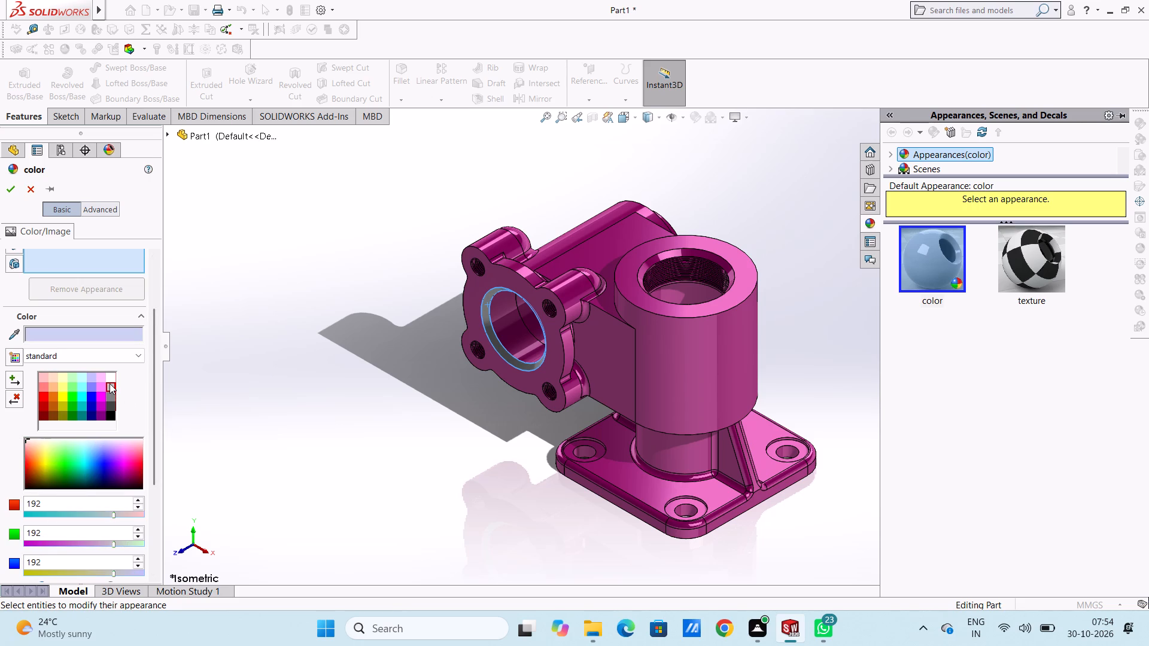
left_click(110, 379)
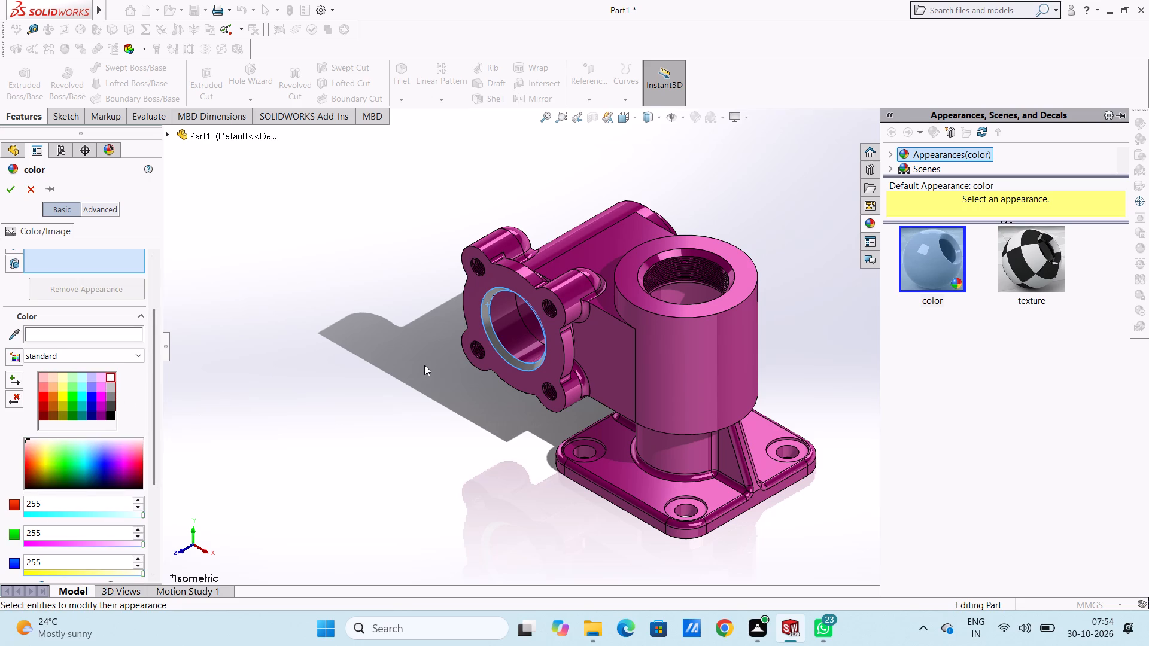
Add the threaded faces of the four bolt holes in the side flange to the white appearance.
scroll(525, 336, "down", 5)
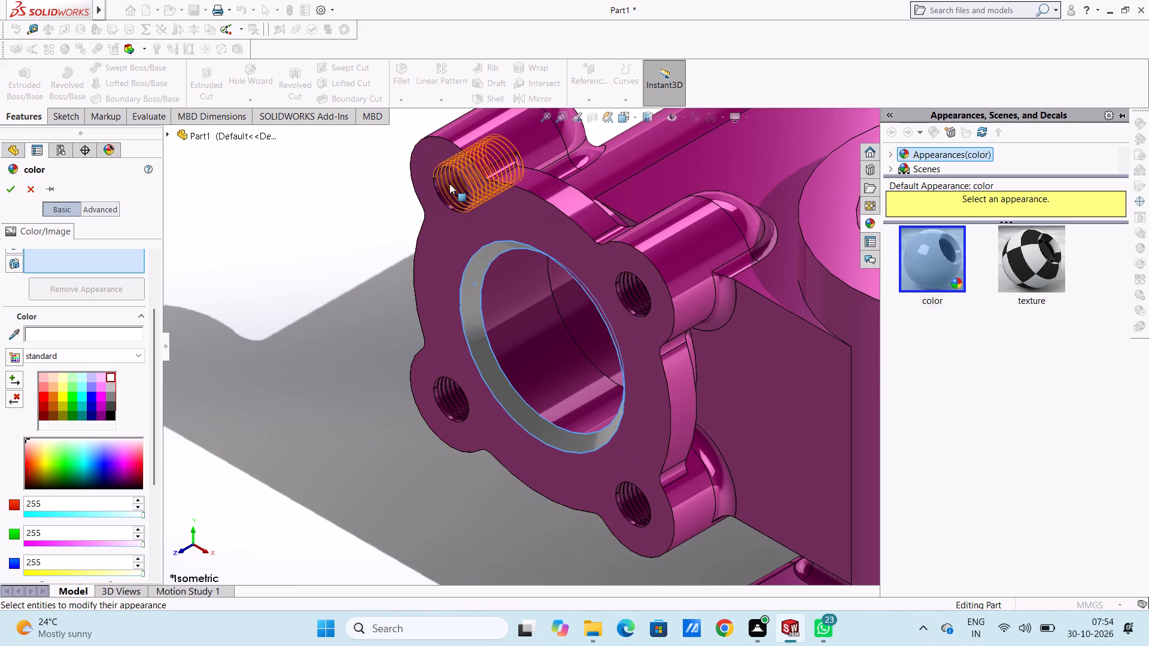
left_click(449, 184)
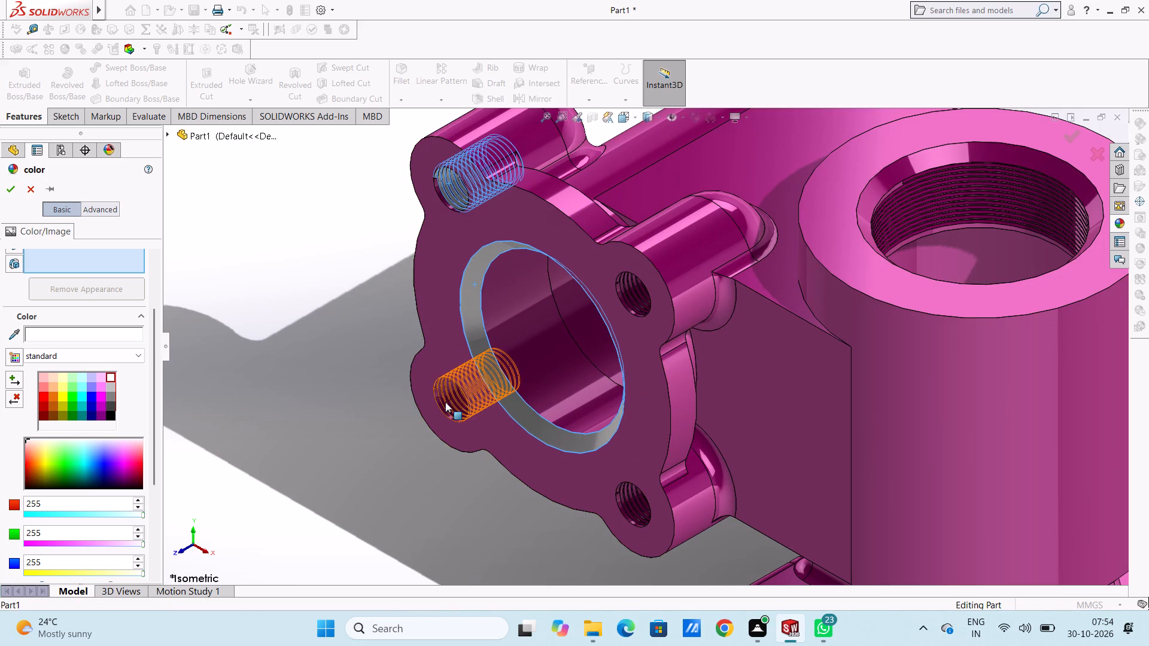
left_click(449, 391)
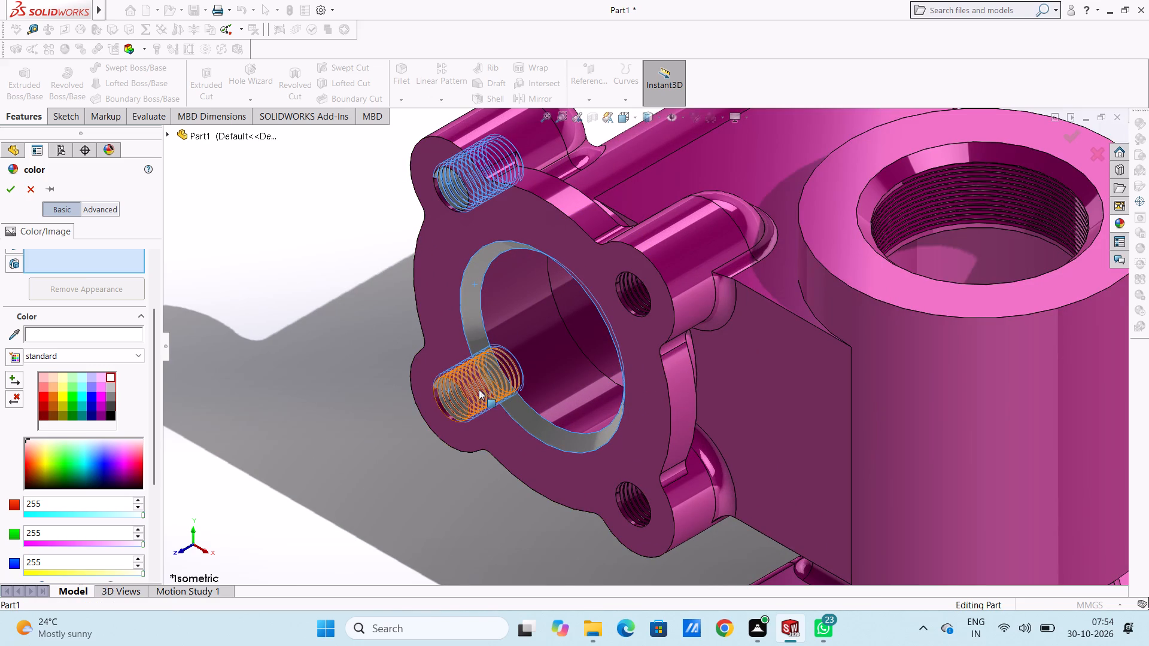
left_click(635, 290)
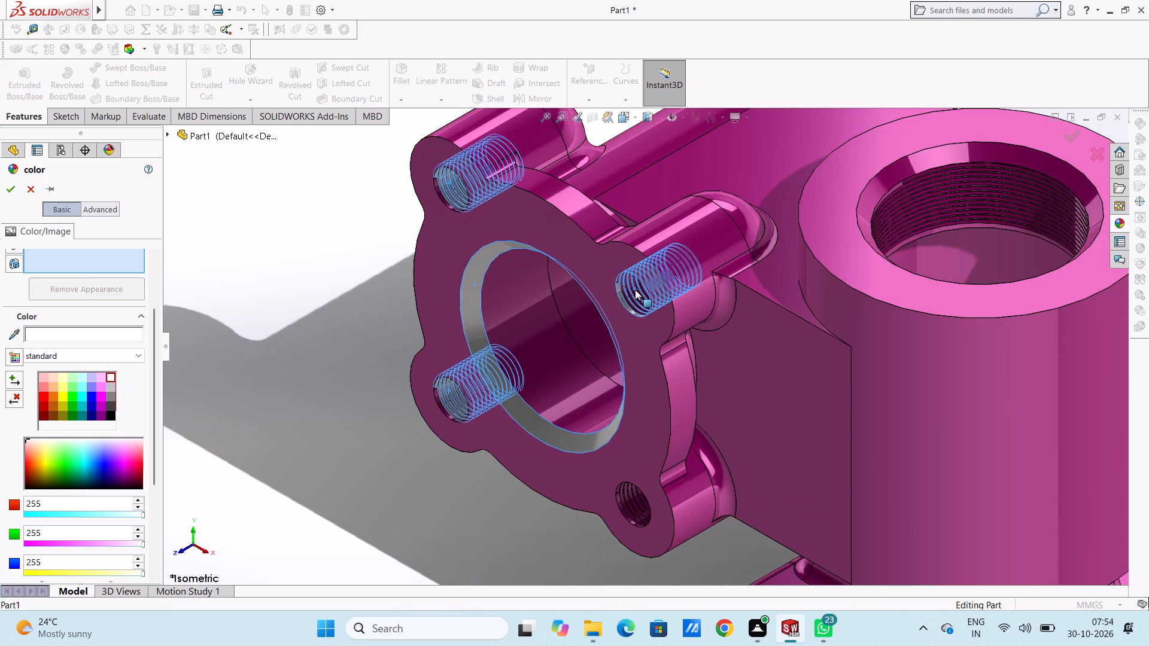
left_click(627, 304)
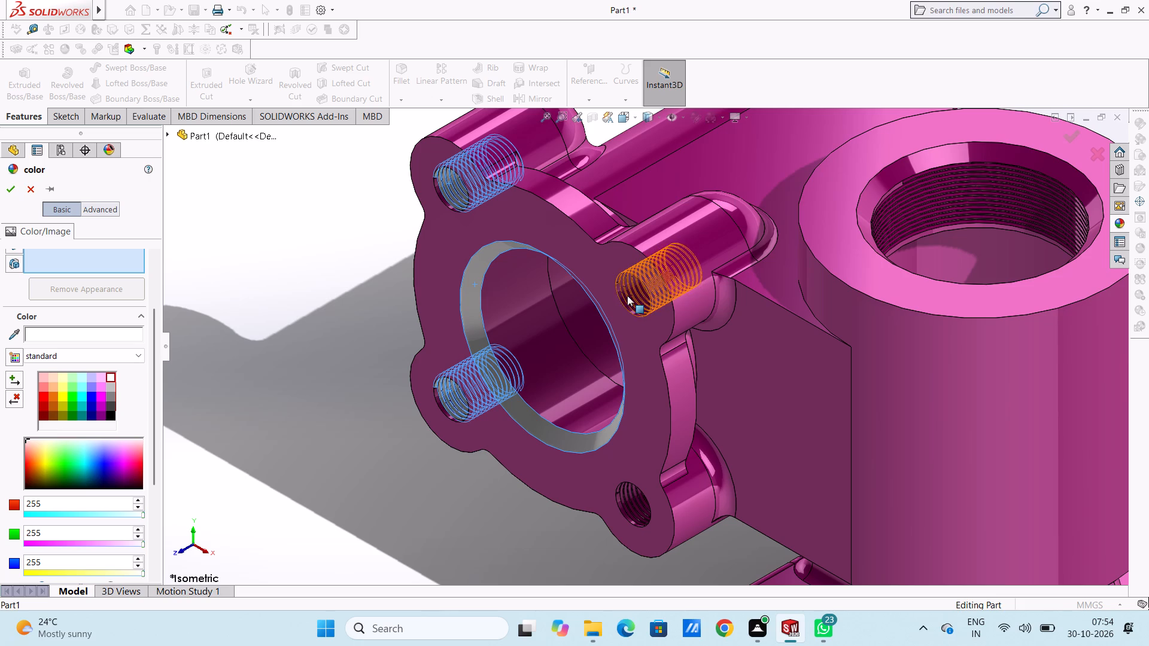
left_click(627, 292)
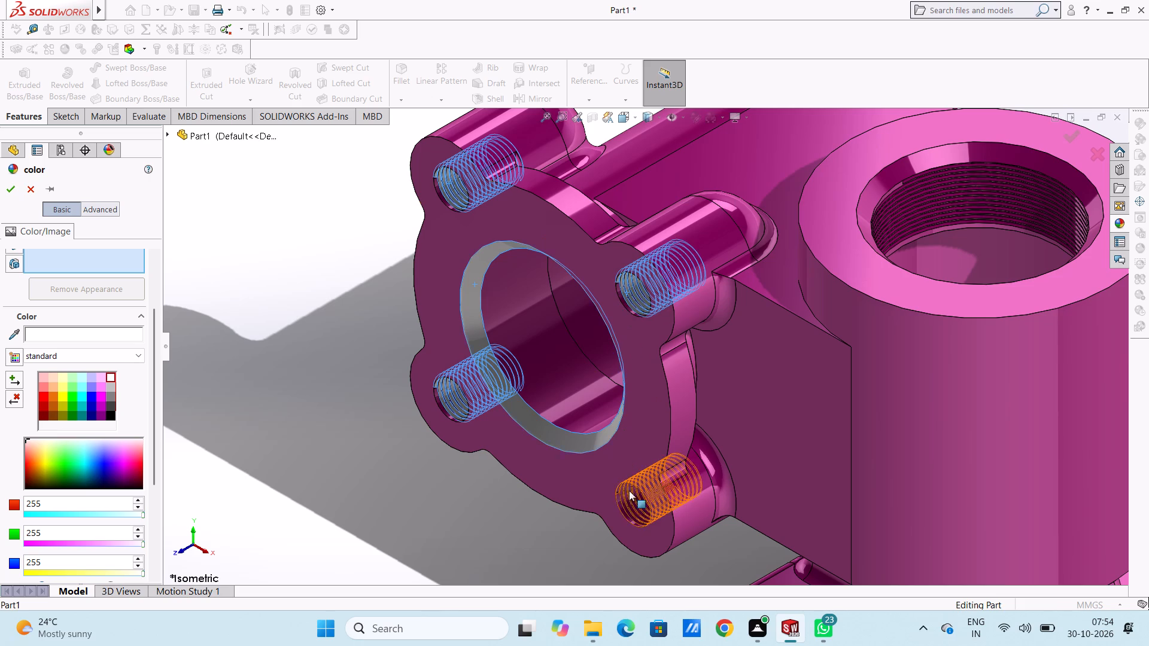
left_click(630, 496)
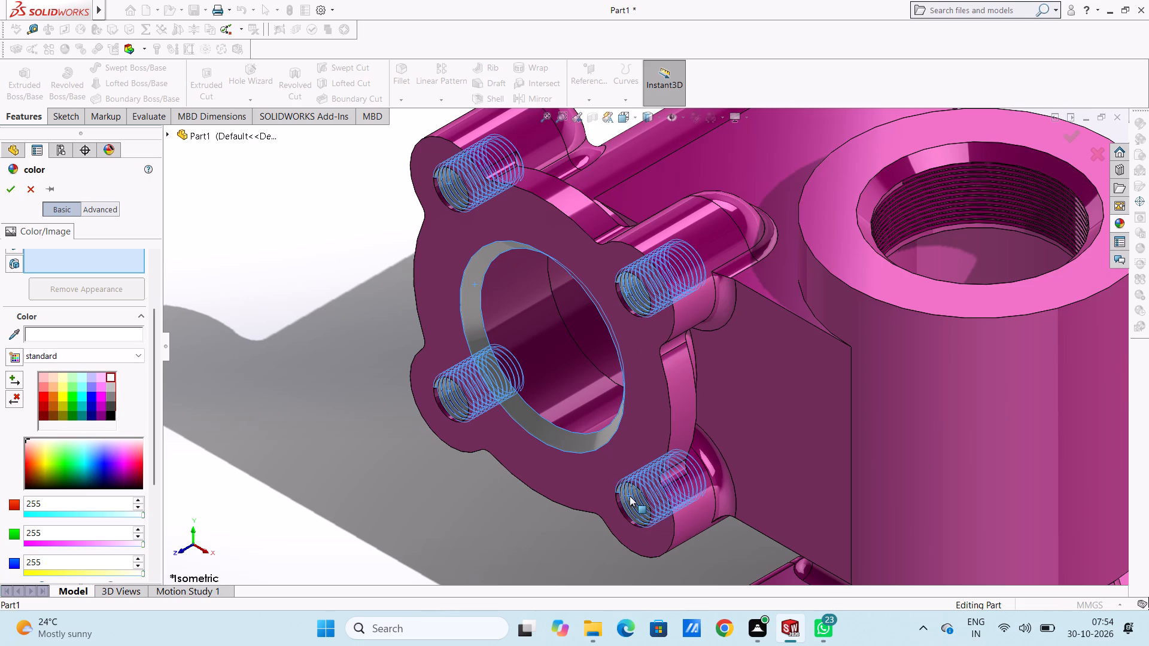
Add the threaded face and the chamfer face of the vertical cylinder's top bore to the white appearance.
left_click(921, 206)
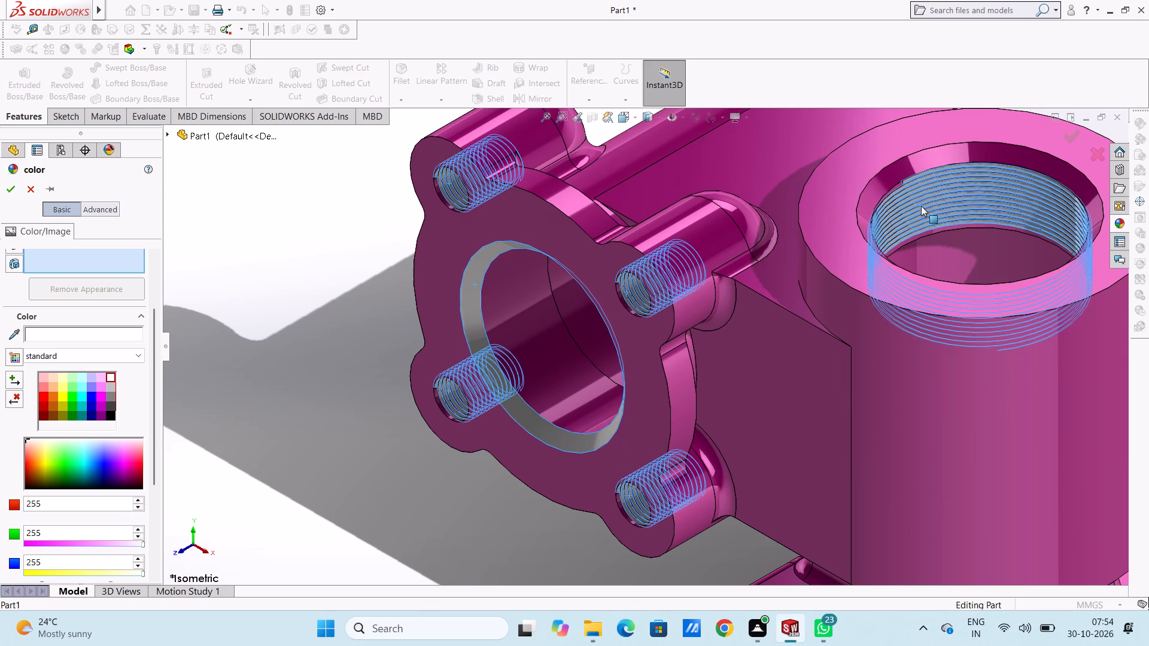
left_click(916, 159)
Add the counterbore walls and floors of the two base flange holes nearest the side flange's face, leaving their through-hole faces out.
scroll(820, 297, "up", 5)
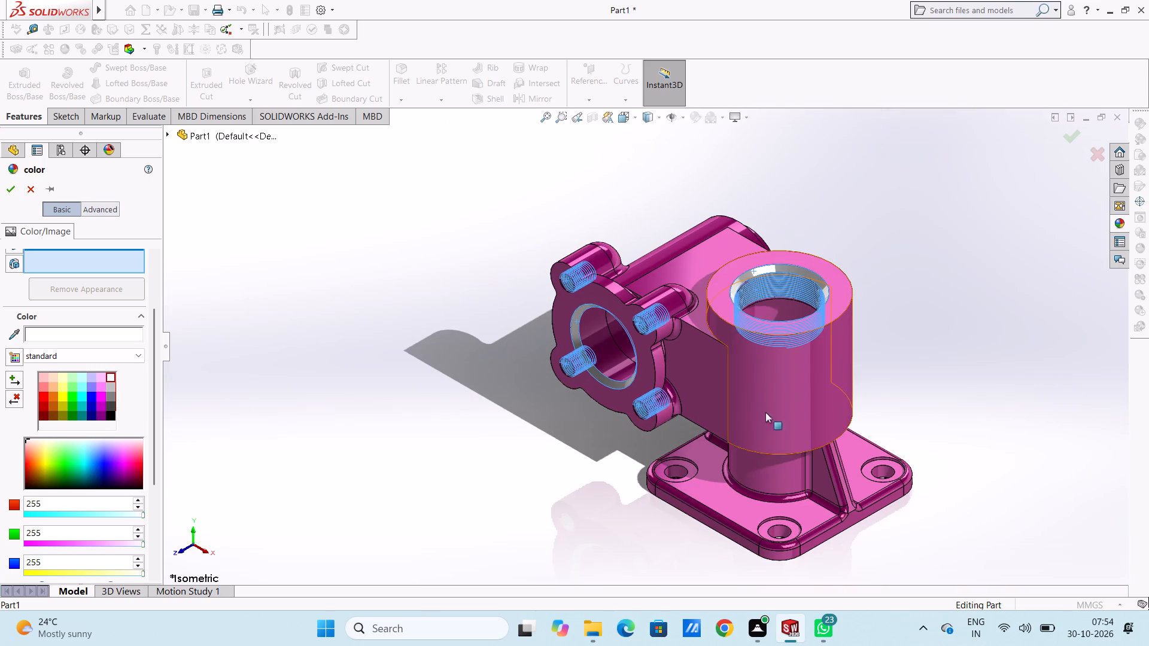
scroll(709, 587, "up", 2)
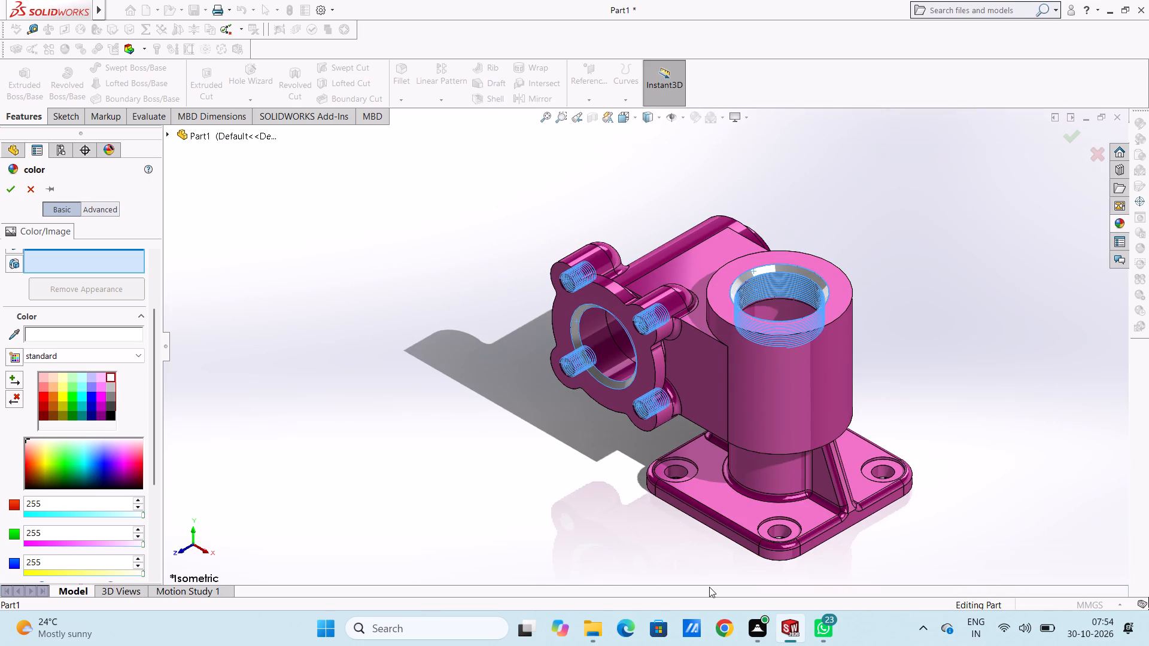
scroll(709, 566, "down", 3)
scroll(678, 379, "down", 2)
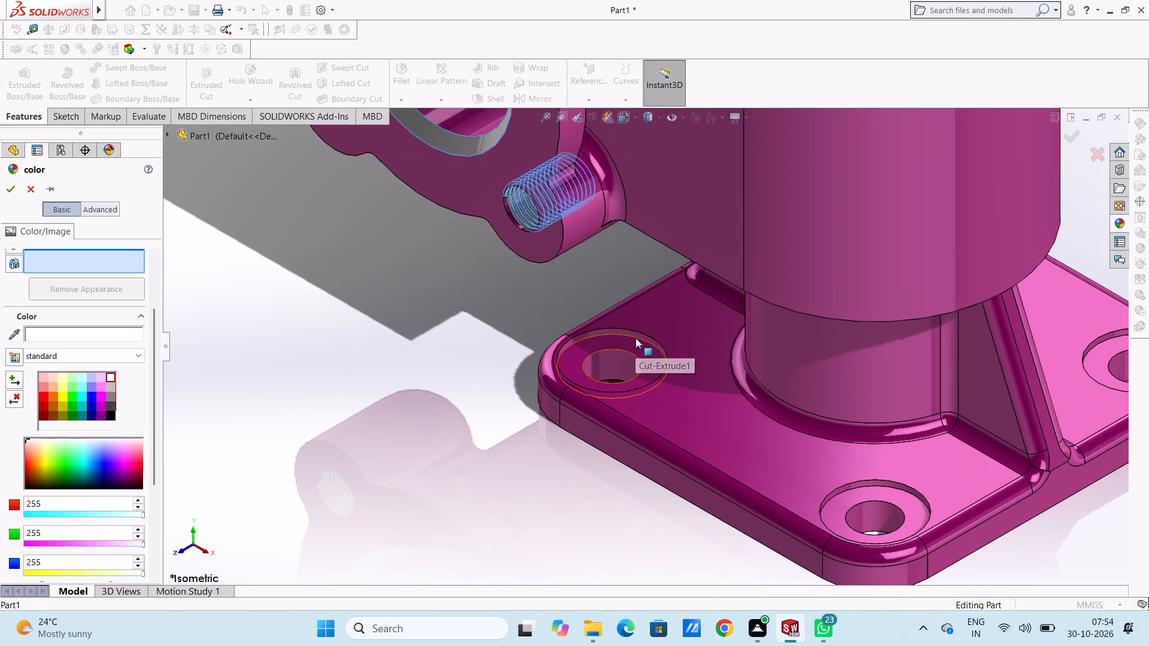
left_click(635, 336)
left_click(640, 347)
left_click(619, 368)
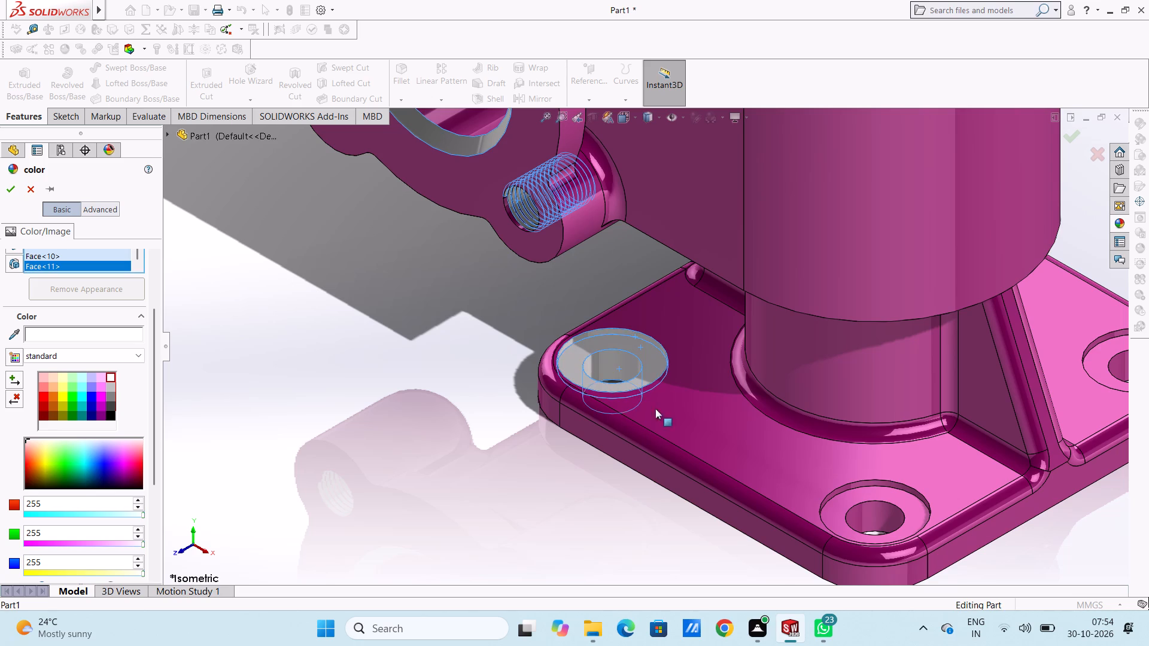
left_click(879, 516)
left_click(876, 498)
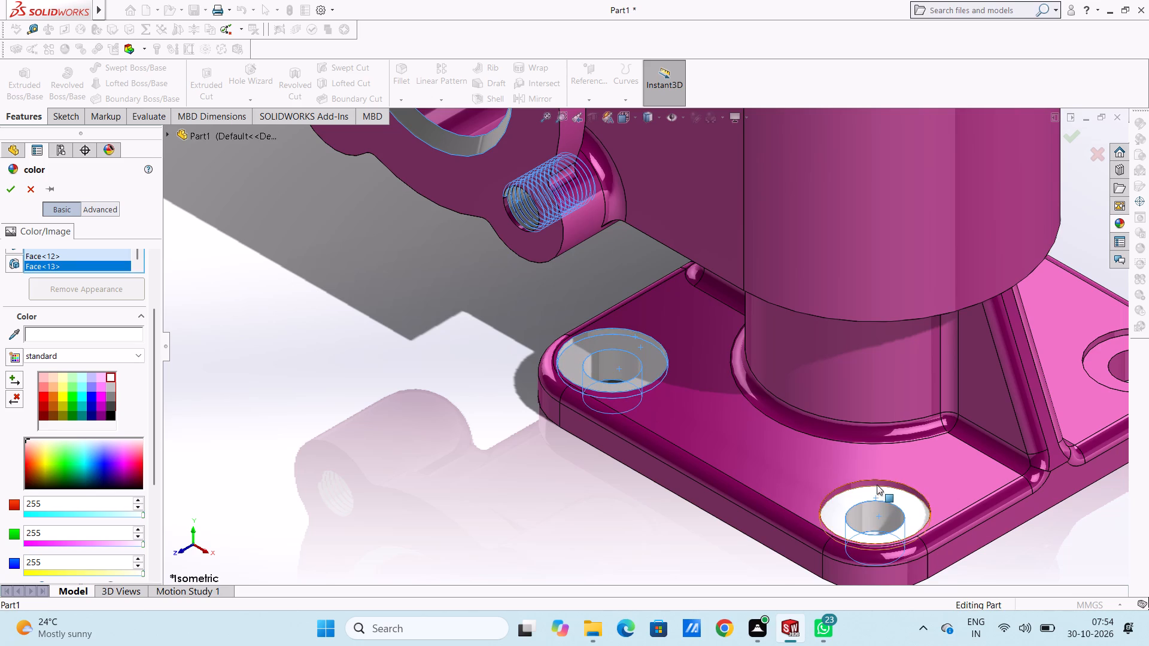
left_click(877, 484)
left_click(877, 514)
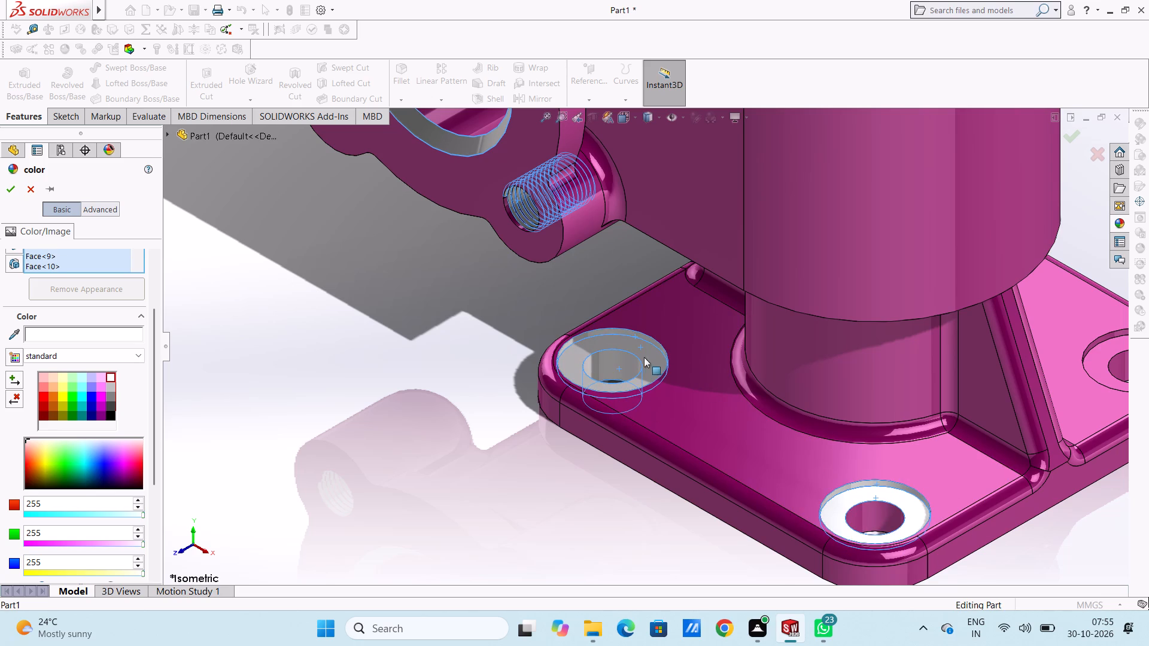
left_click(613, 368)
Add the counterbore wall and floor of the third base flange hole, across the rib, to the white appearance.
scroll(741, 456, "up", 4)
middle_click_drag(856, 401, 812, 397)
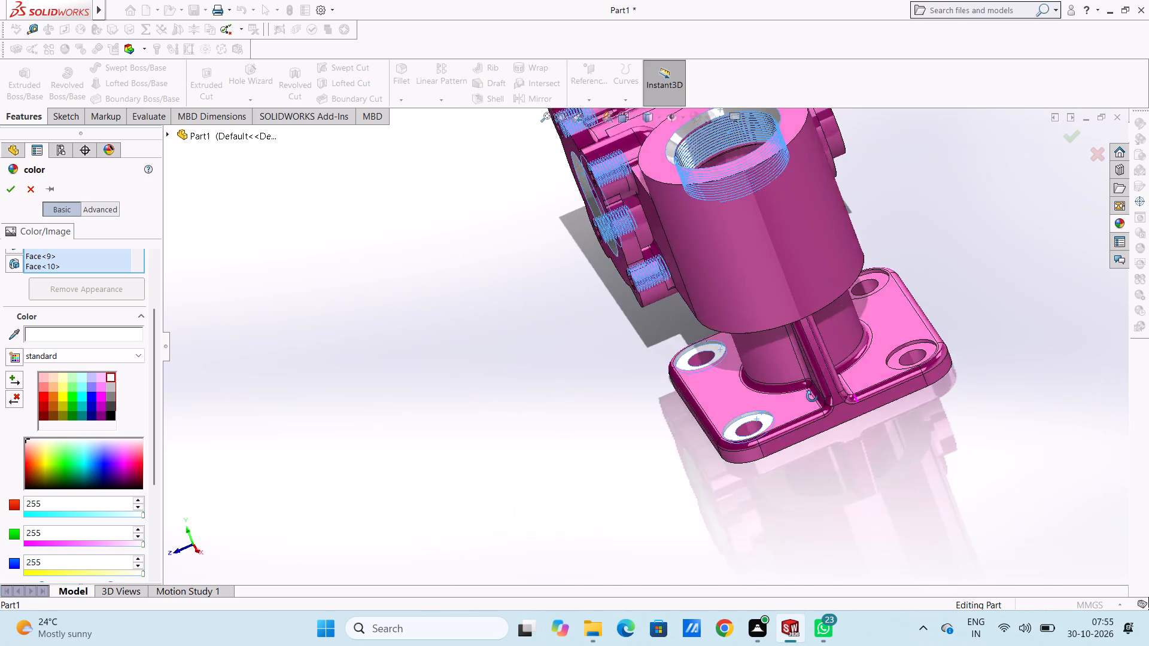
middle_click_drag(812, 397, 828, 421)
scroll(881, 343, "down", 5)
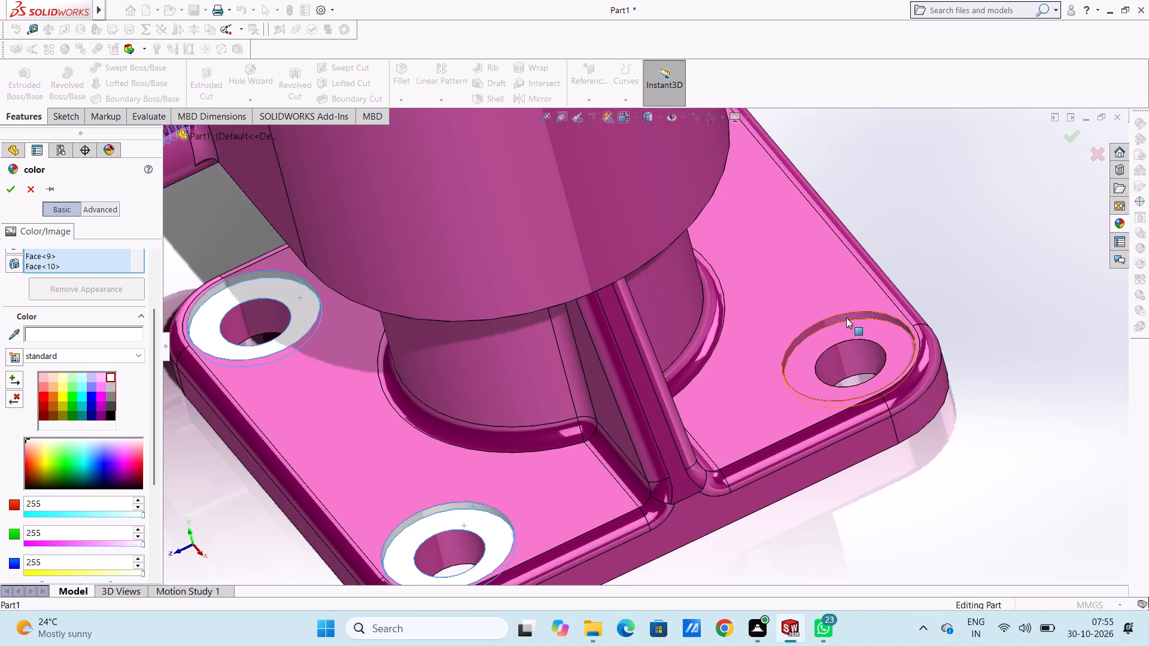
left_click(846, 318)
left_click(850, 328)
Add the counterbore wall and floor of the fourth base flange hole and apply the white appearance to all selected faces.
middle_click_drag(892, 305, 819, 355)
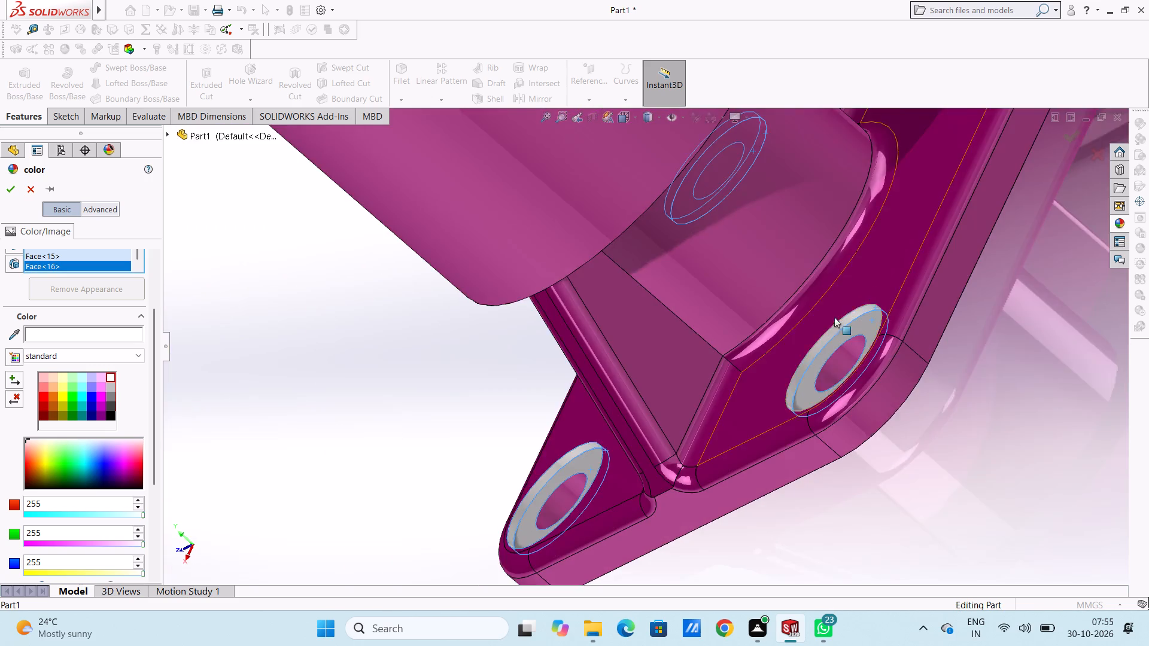
scroll(880, 251, "up", 4)
middle_click_drag(828, 189, 843, 252)
scroll(815, 159, "down", 4)
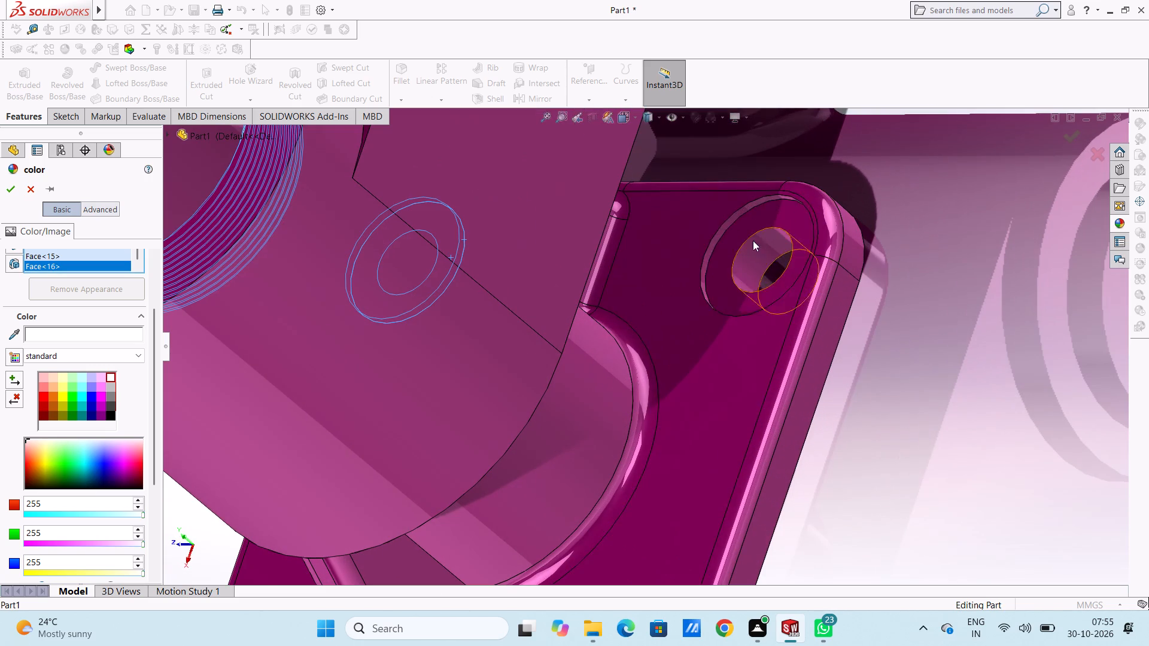
left_click(728, 221)
left_click(739, 232)
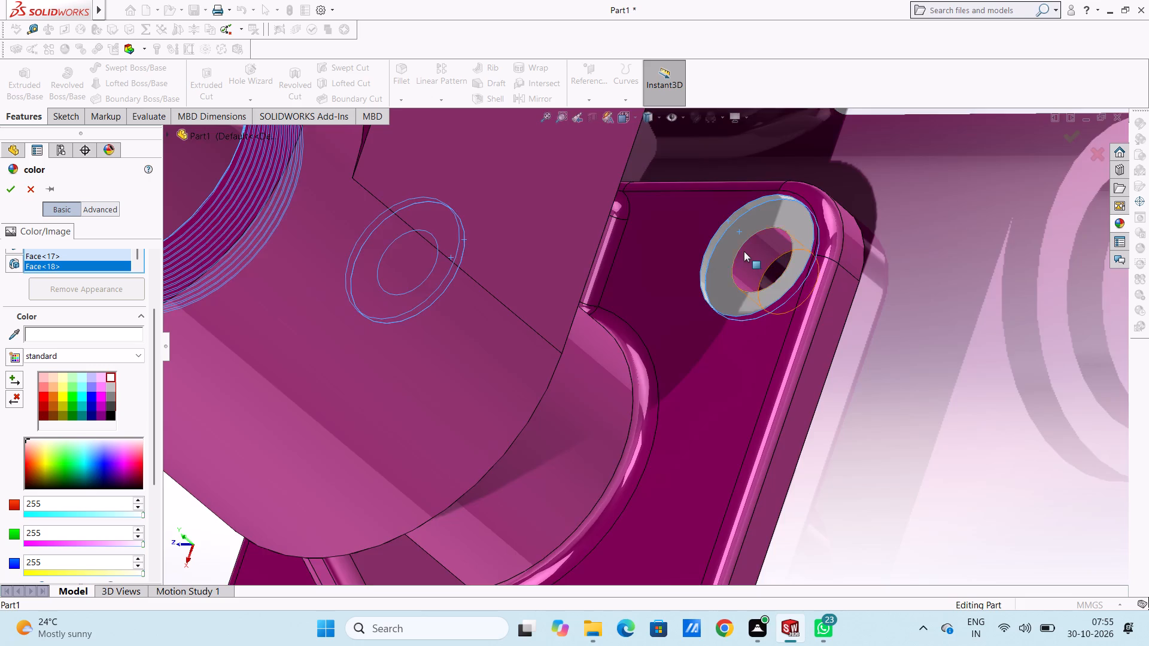
scroll(744, 251, "up", 5)
scroll(738, 371, "up", 5)
middle_click_drag(735, 422, 890, 341)
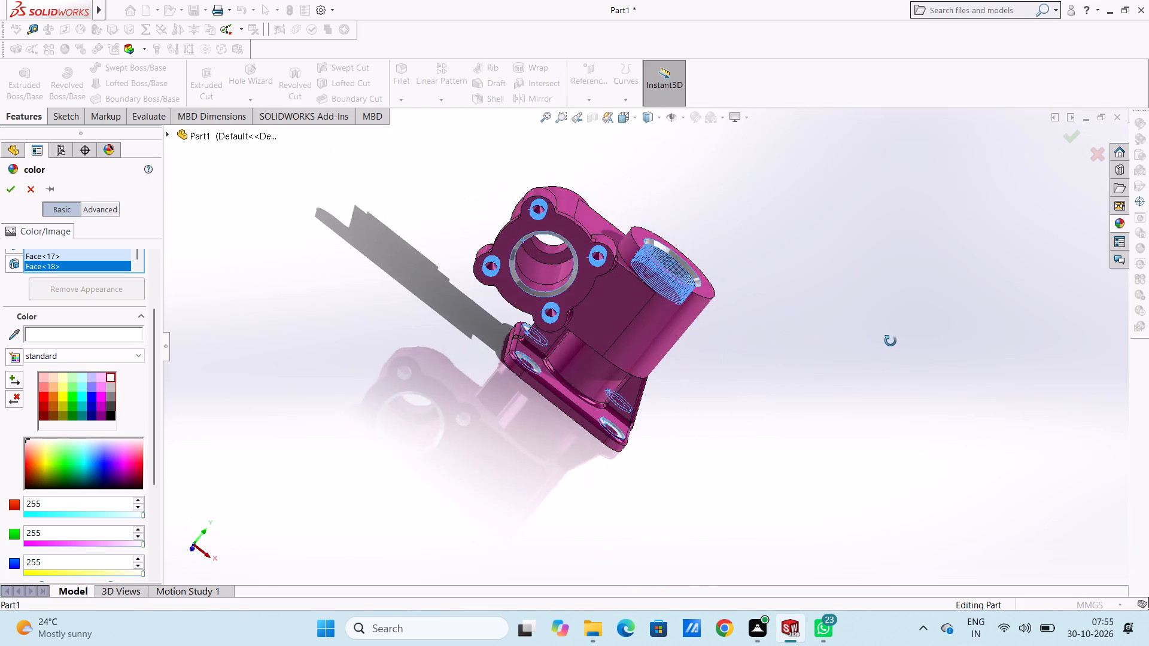
middle_click_drag(890, 341, 801, 390)
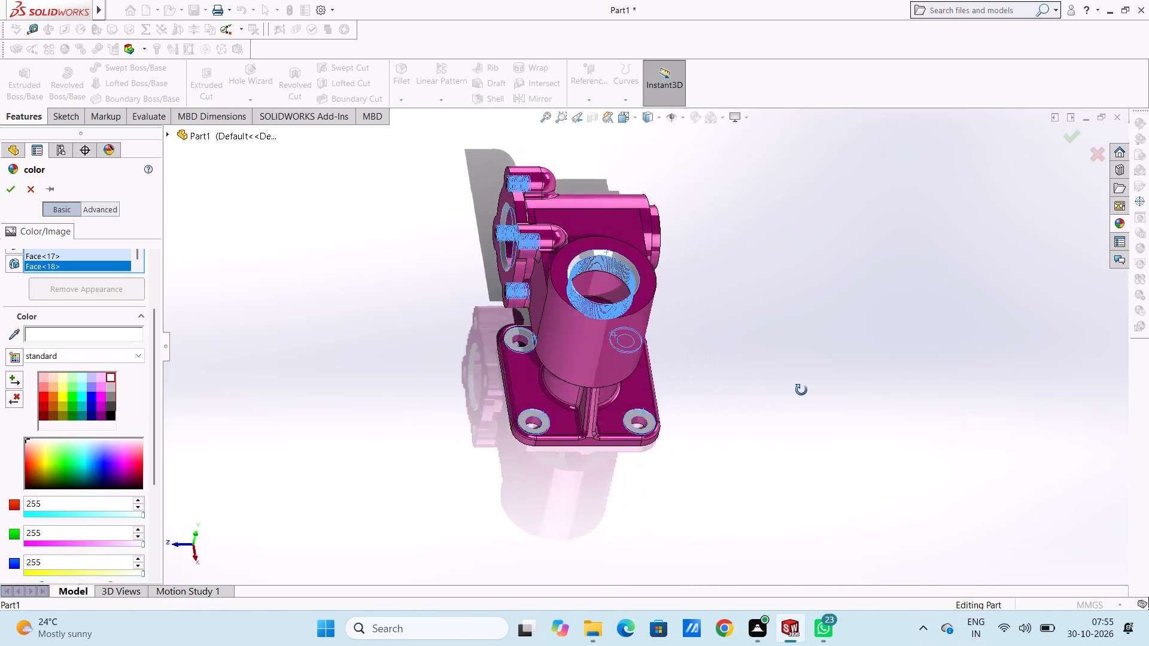
middle_click_drag(801, 390, 891, 401)
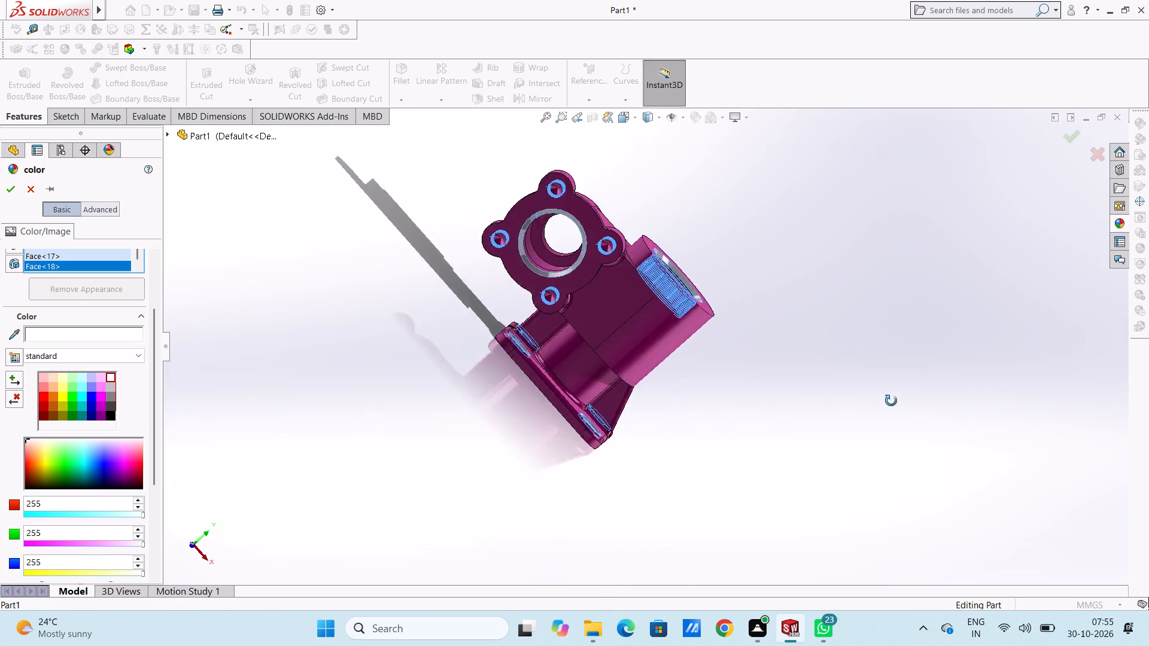
middle_click_drag(891, 401, 874, 391)
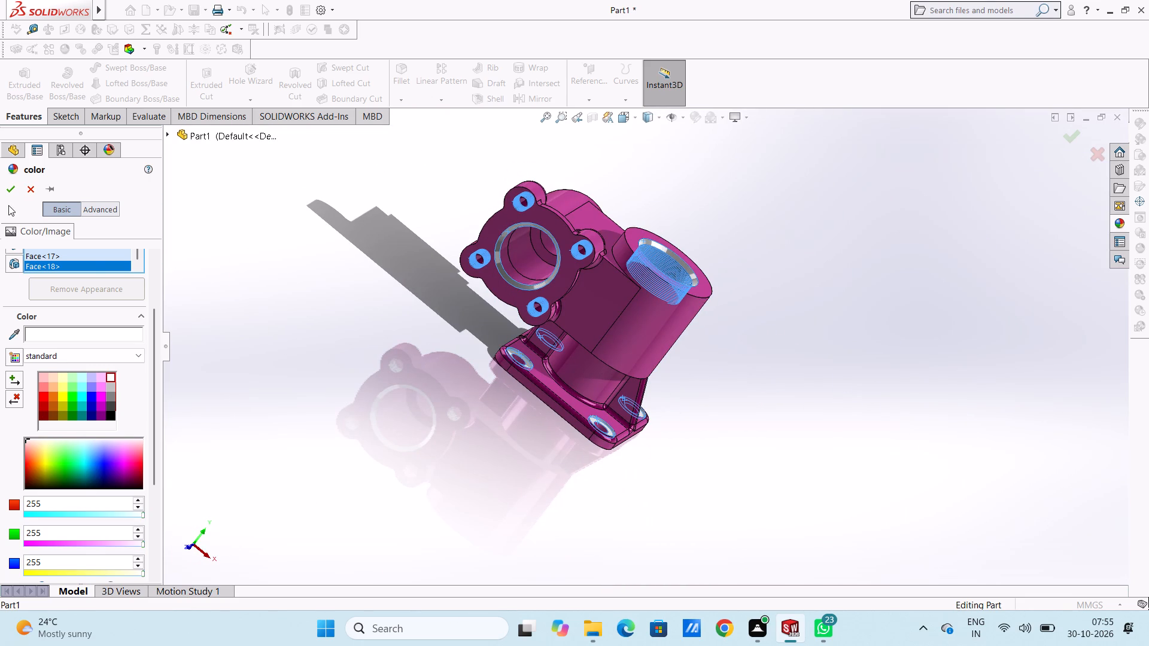
left_click(10, 187)
Examine the recoloured bore chamfers, threads and base flange counterbores from several angles and close up.
middle_click_drag(573, 379, 505, 319)
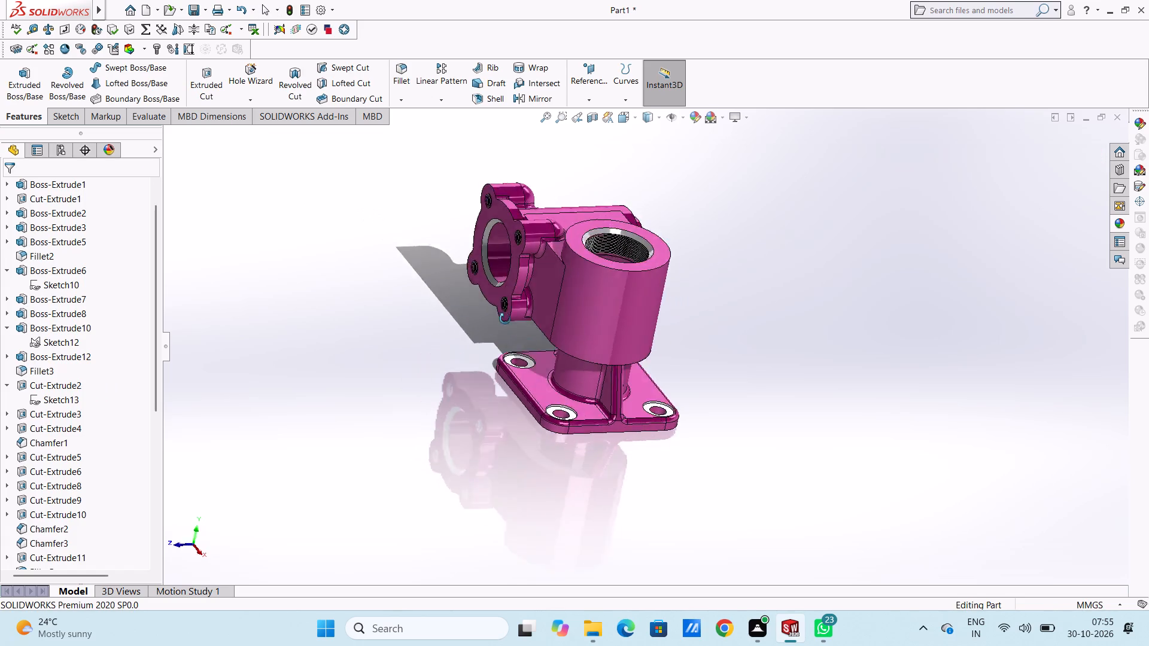
middle_click_drag(505, 319, 577, 364)
scroll(674, 416, "down", 1)
middle_click_drag(773, 319, 749, 324)
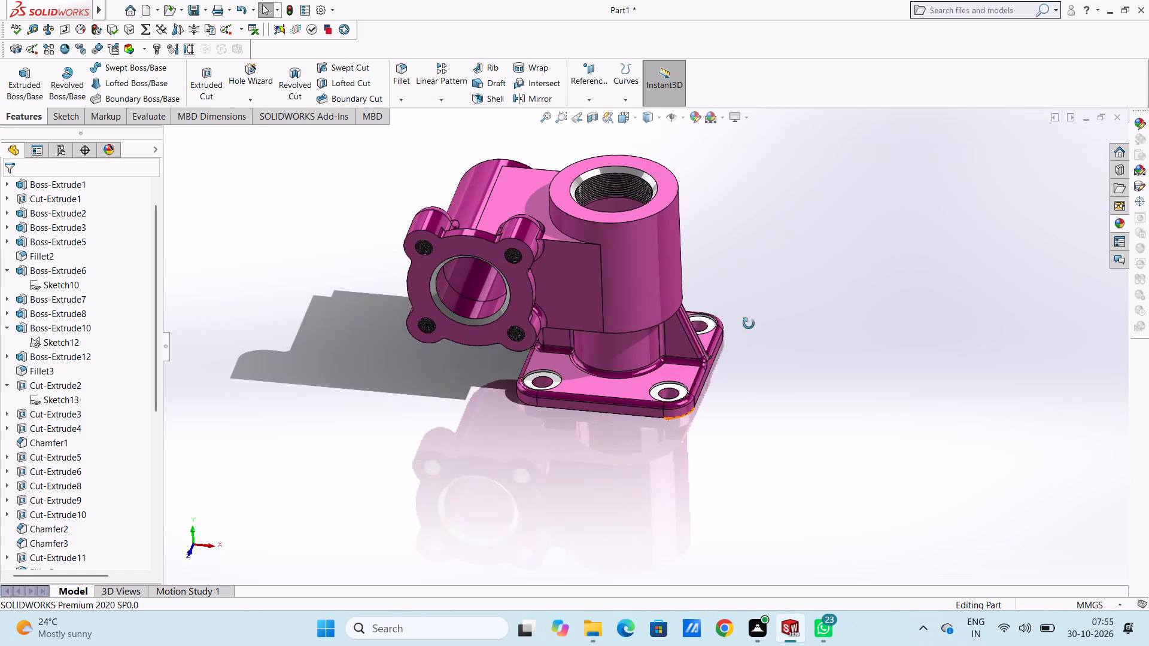
middle_click_drag(749, 324, 738, 368)
scroll(648, 450, "down", 5)
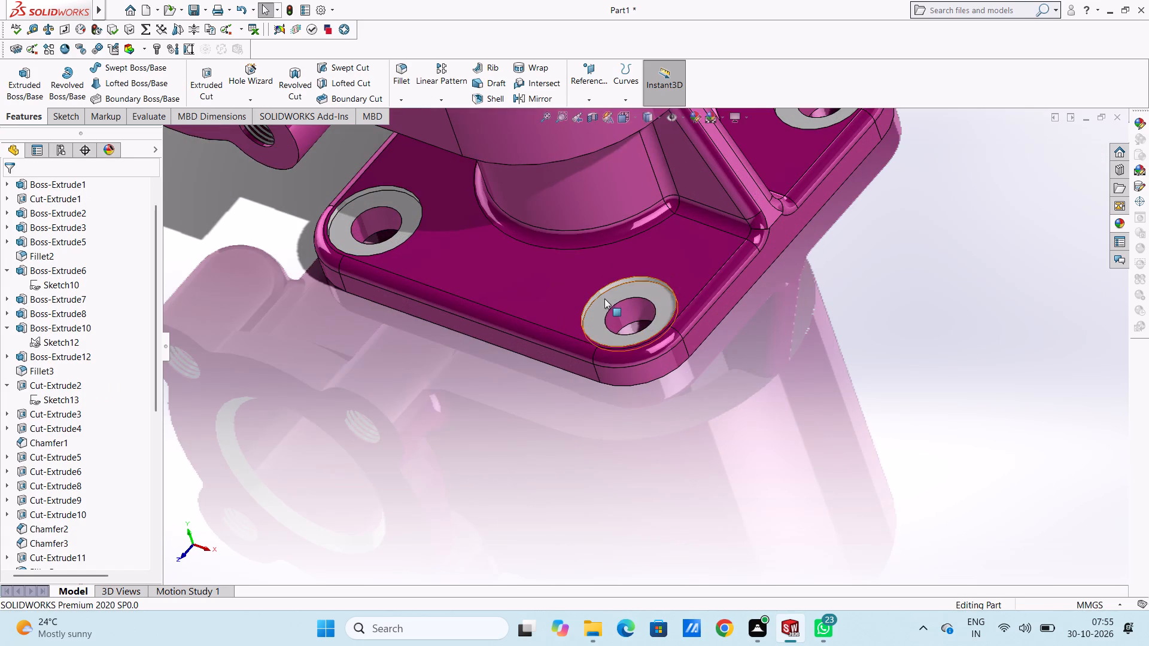
scroll(604, 299, "down", 3)
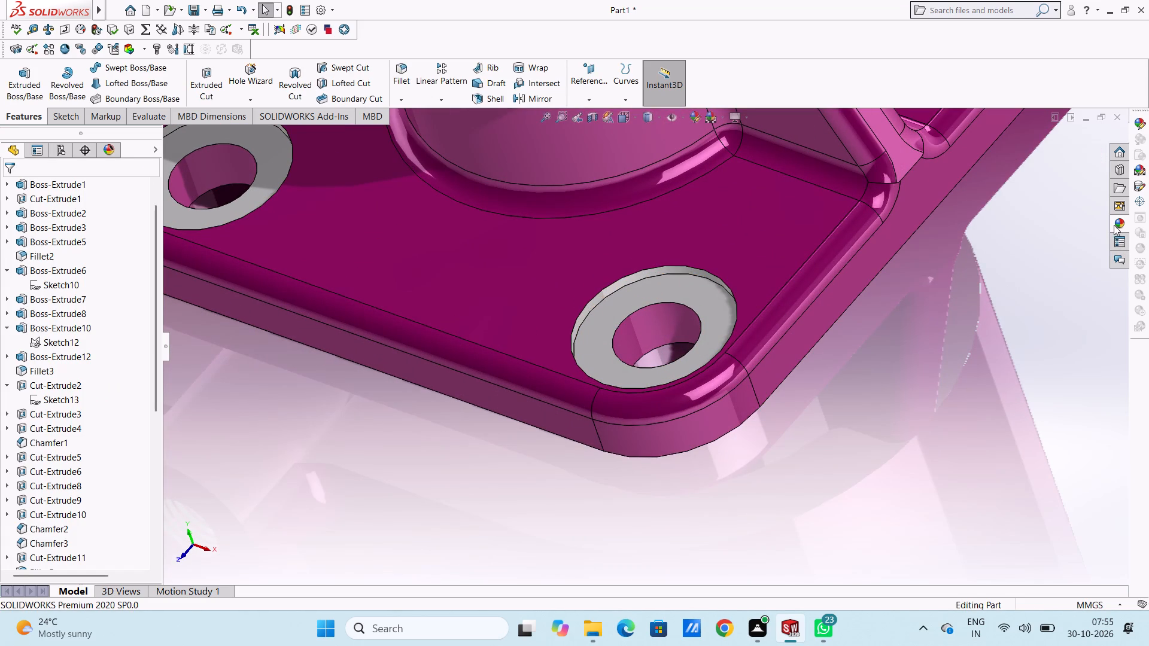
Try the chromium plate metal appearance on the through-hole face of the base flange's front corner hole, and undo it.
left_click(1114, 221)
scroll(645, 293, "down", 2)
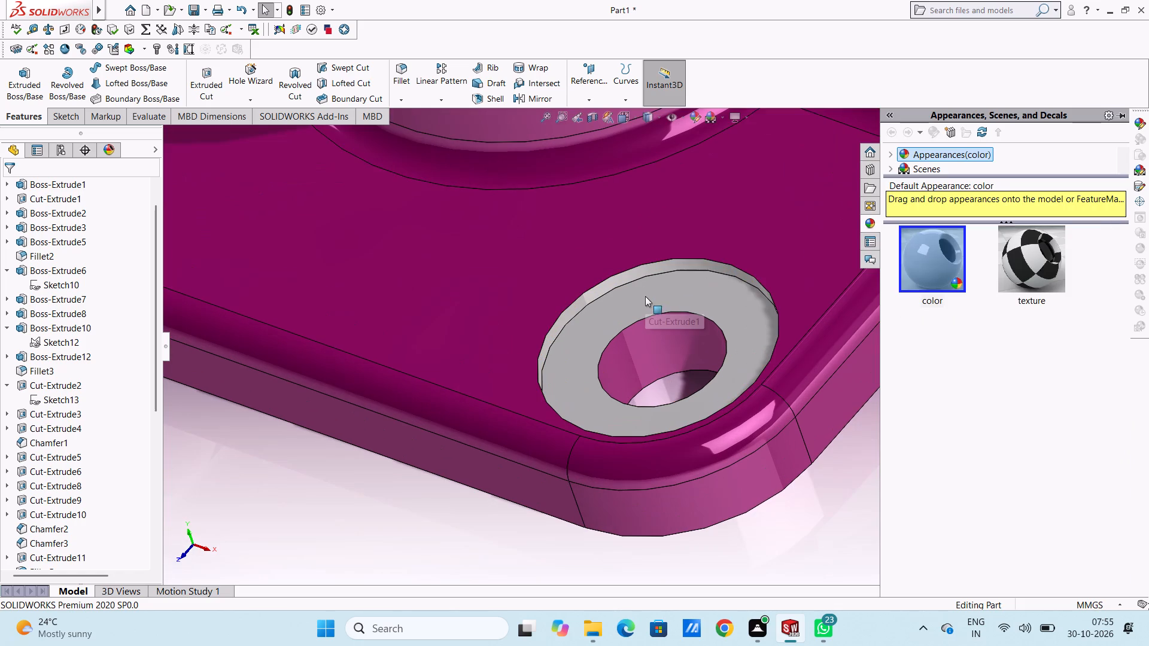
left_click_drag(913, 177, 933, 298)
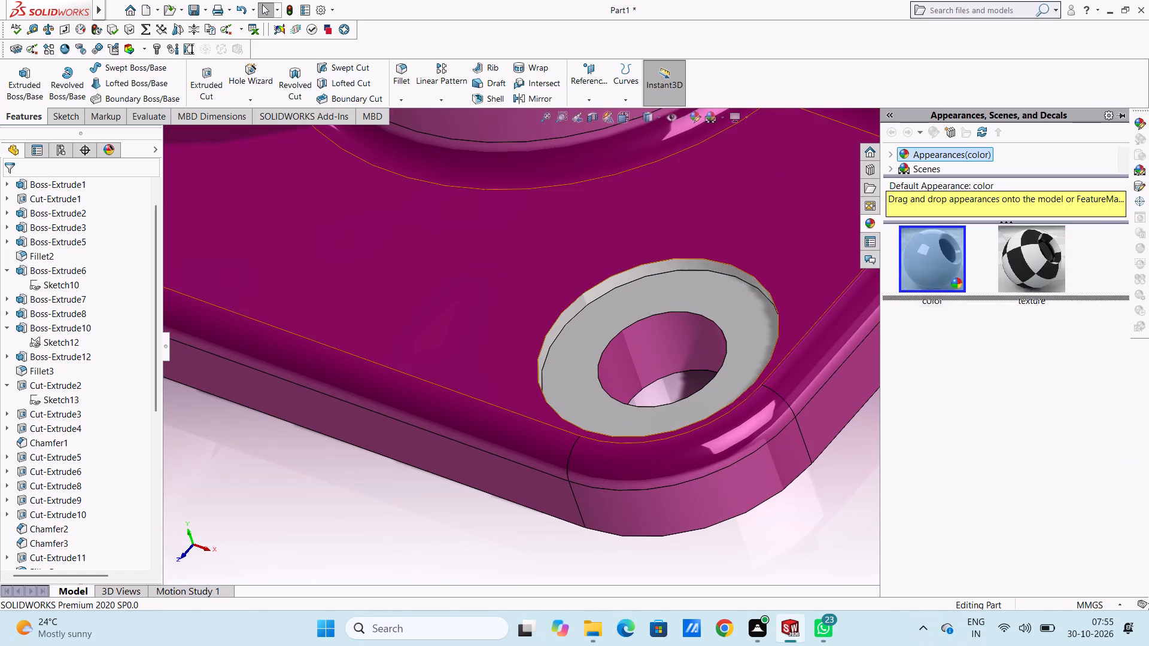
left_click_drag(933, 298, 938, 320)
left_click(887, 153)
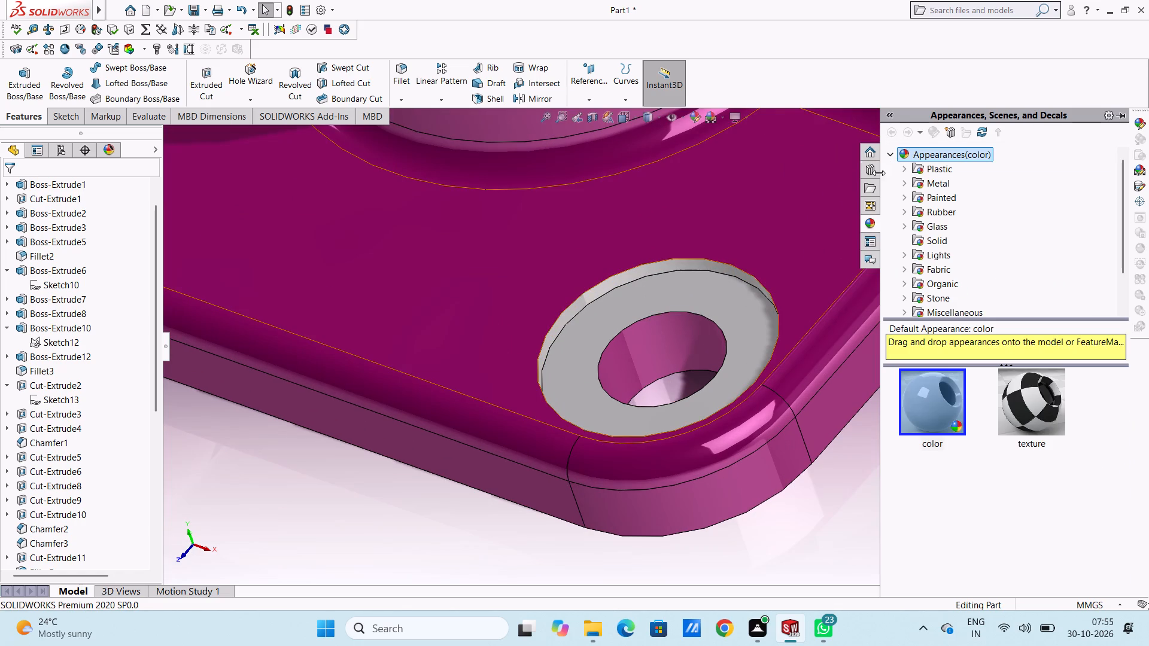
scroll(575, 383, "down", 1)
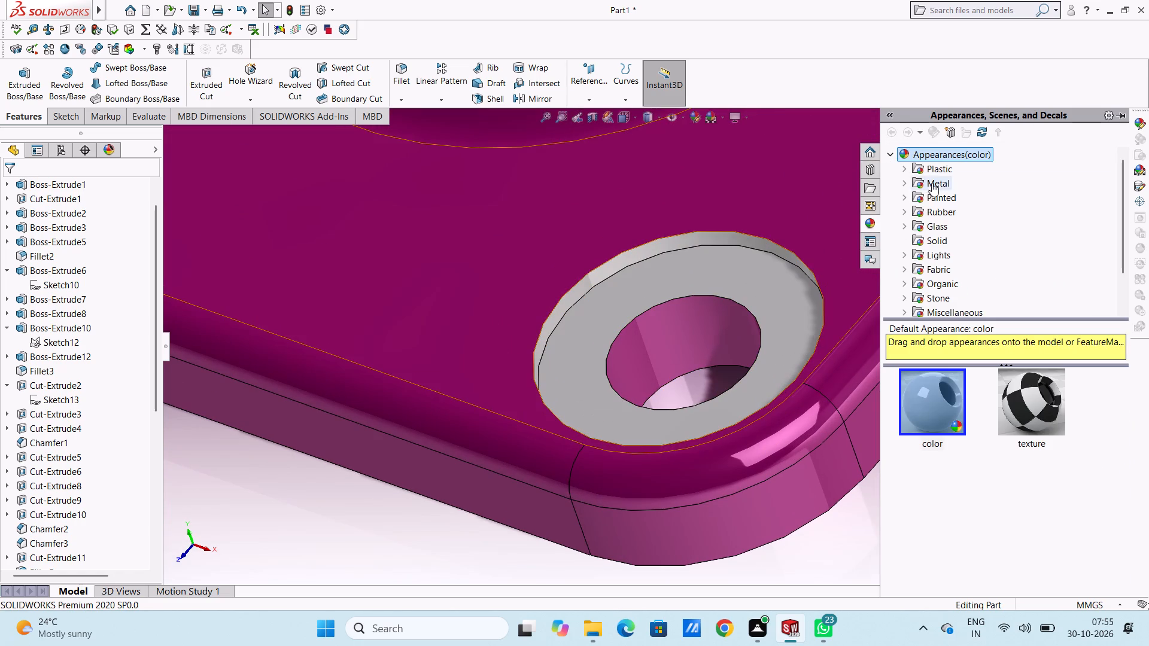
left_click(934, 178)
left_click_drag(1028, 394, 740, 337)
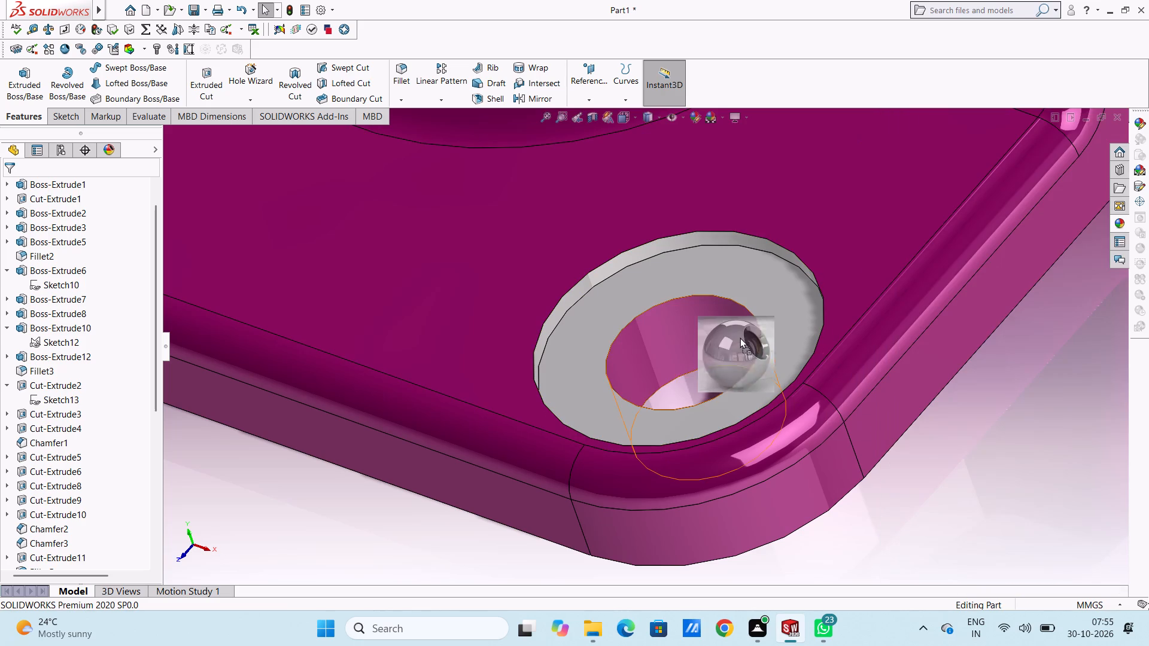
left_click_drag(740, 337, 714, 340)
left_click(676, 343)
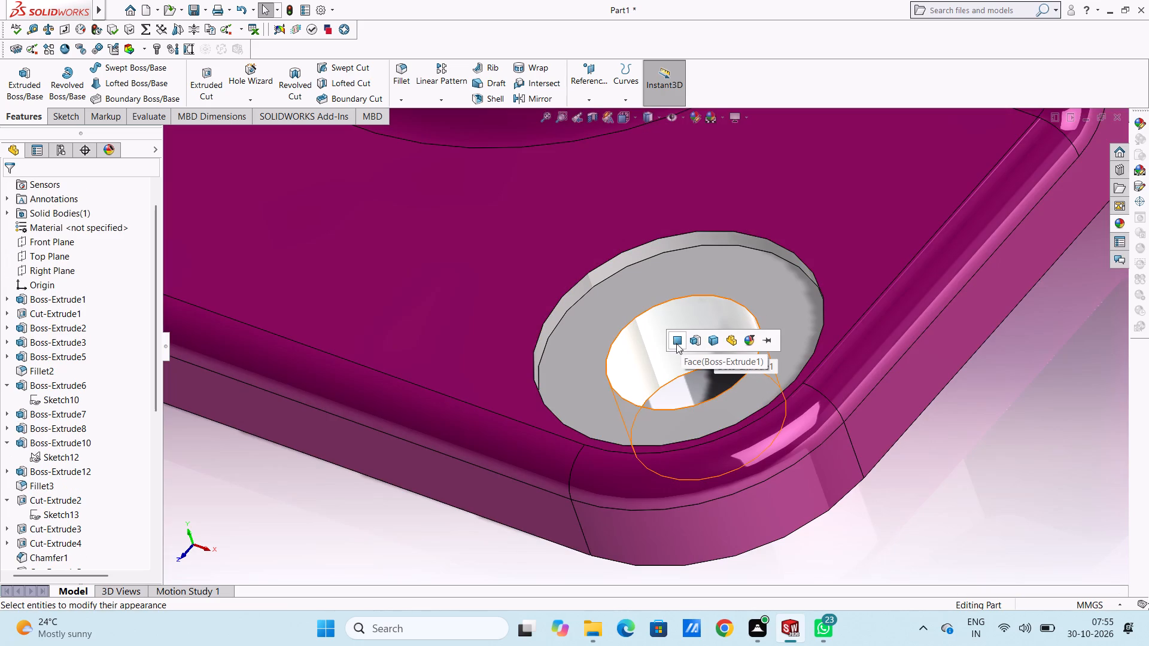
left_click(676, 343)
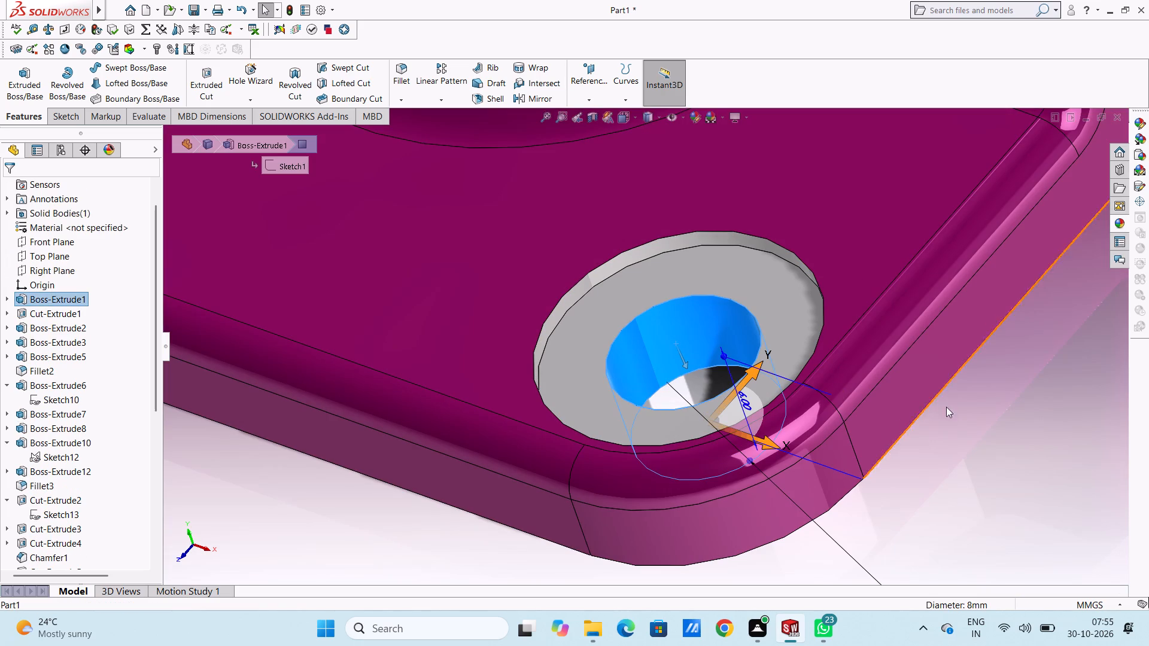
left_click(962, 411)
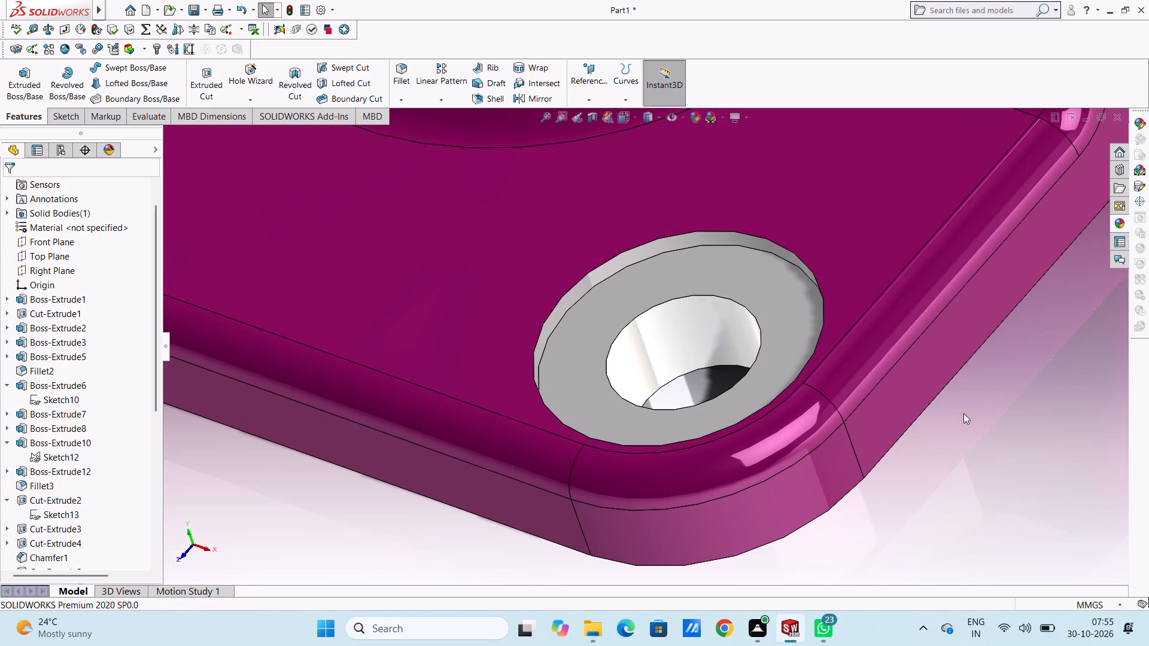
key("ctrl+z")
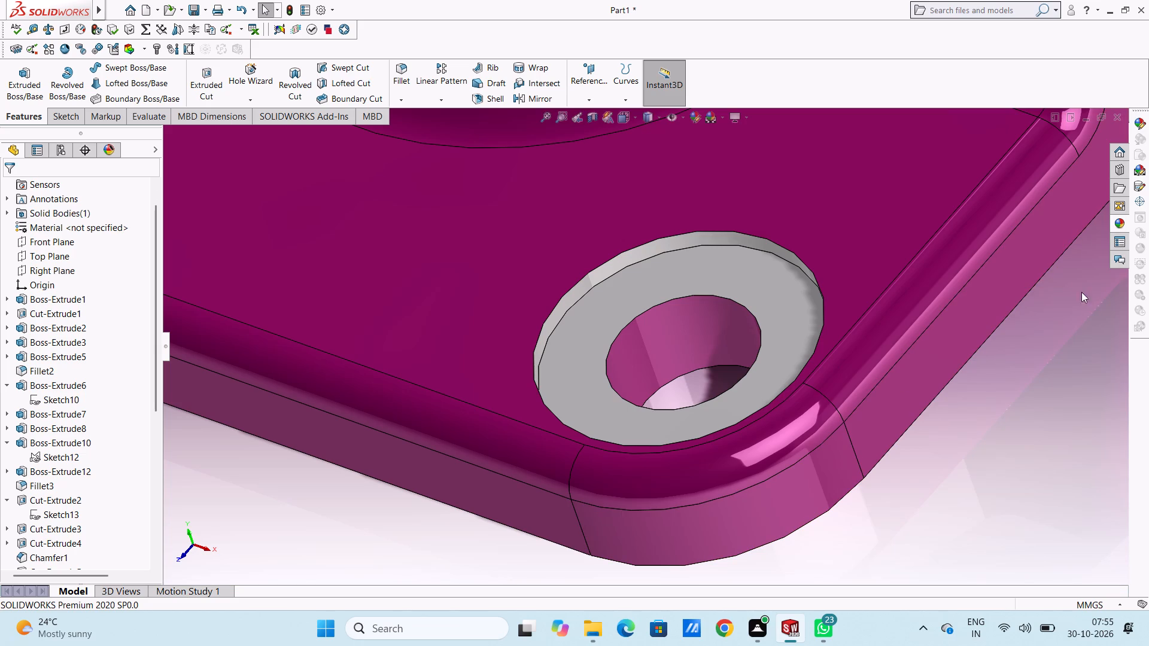
Apply the polished steel appearance to the through-hole face of the base flange's front corner hole.
left_click(1117, 222)
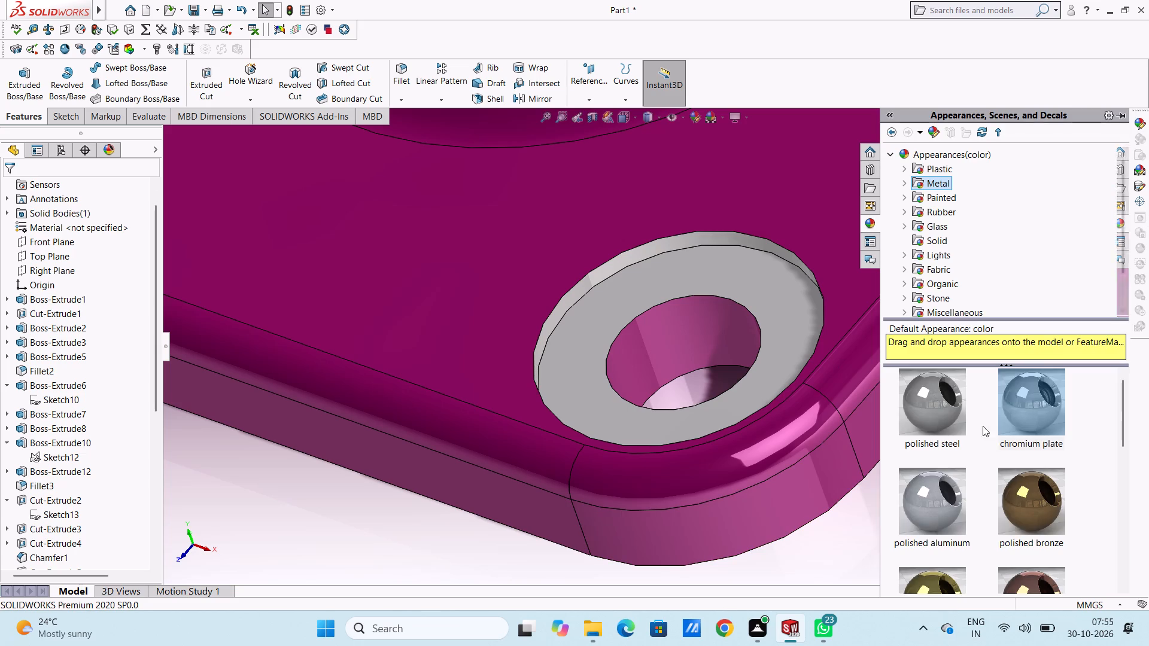
left_click_drag(930, 406, 699, 358)
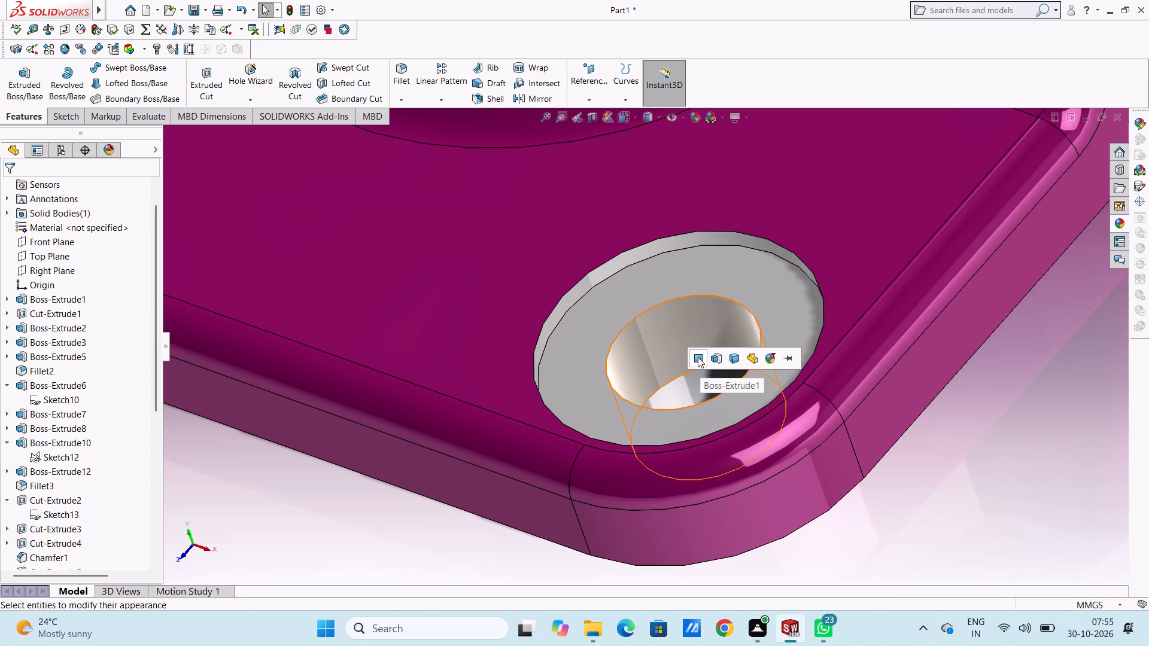
left_click(698, 357)
Apply polished steel to the through-hole face of the other base flange hole nearest the side flange's face.
scroll(698, 354, "up", 11)
scroll(585, 364, "down", 5)
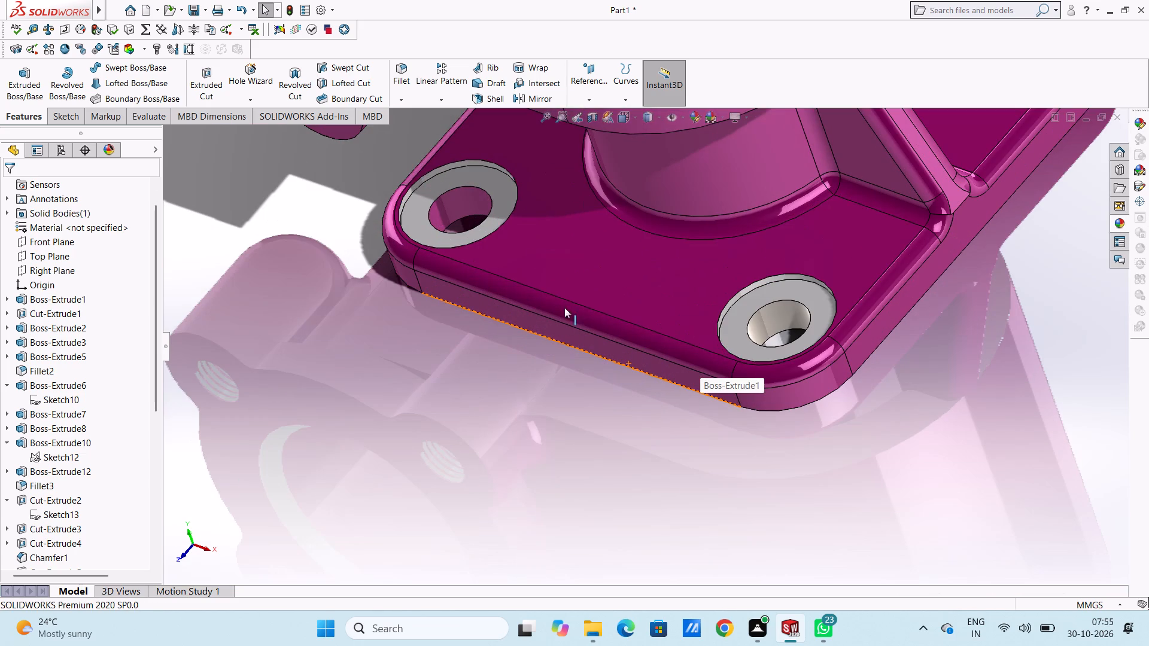
middle_click_drag(518, 227, 518, 226)
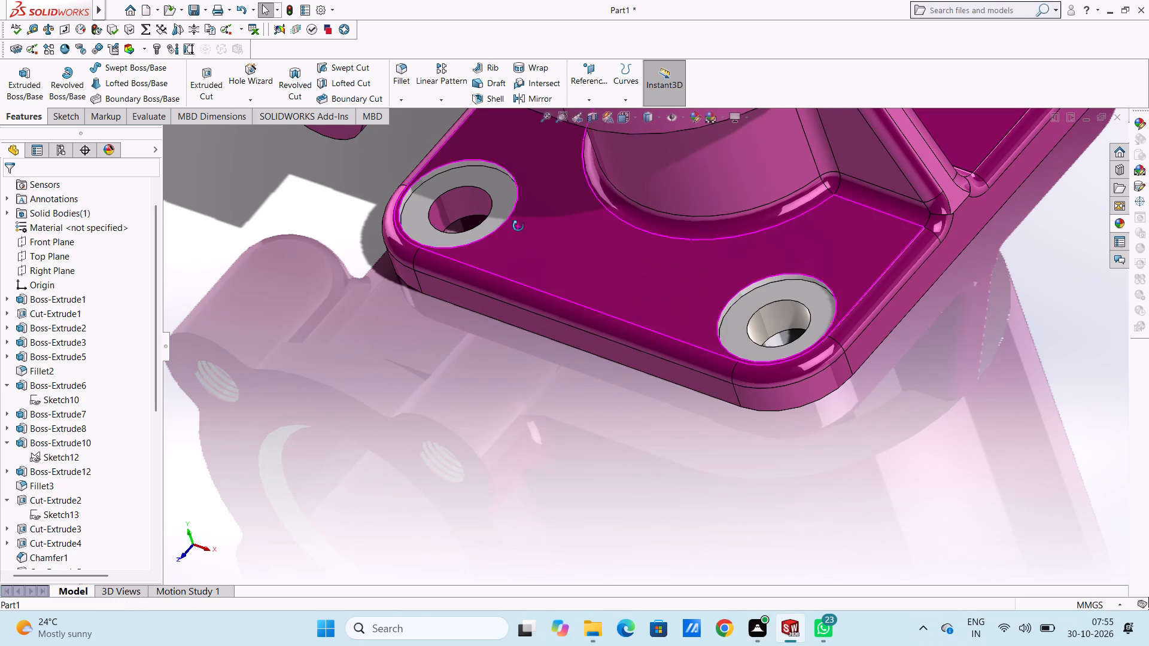
middle_click_drag(518, 226, 531, 273)
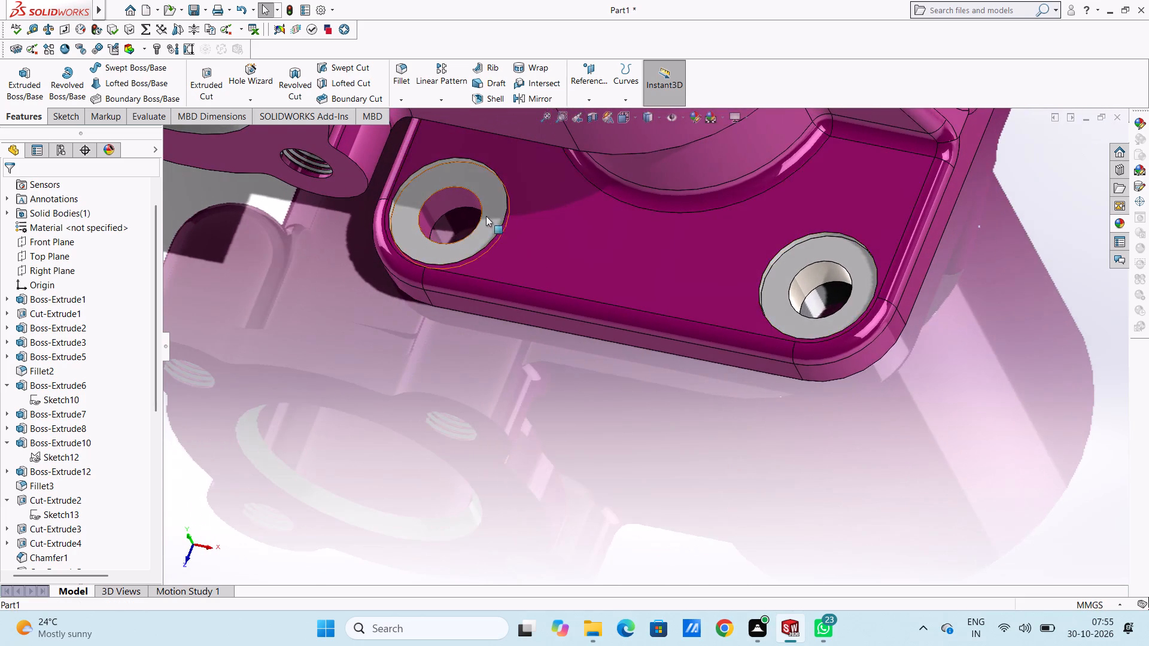
scroll(481, 216, "down", 5)
scroll(420, 272, "down", 3)
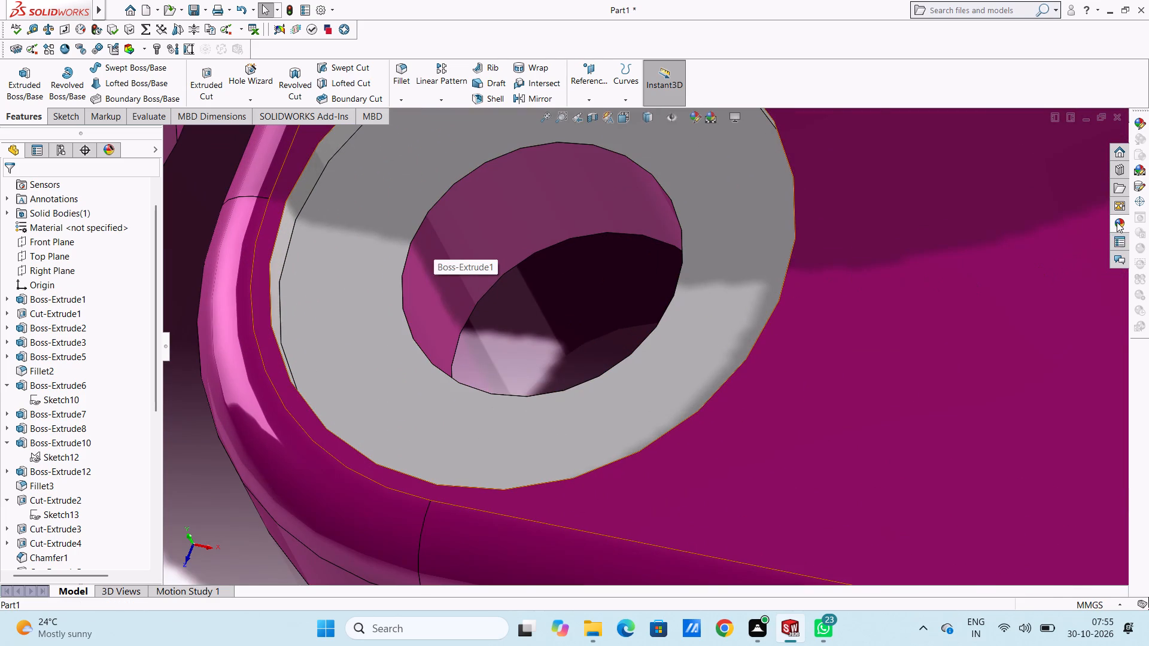
left_click(1117, 222)
left_click_drag(932, 404, 542, 272)
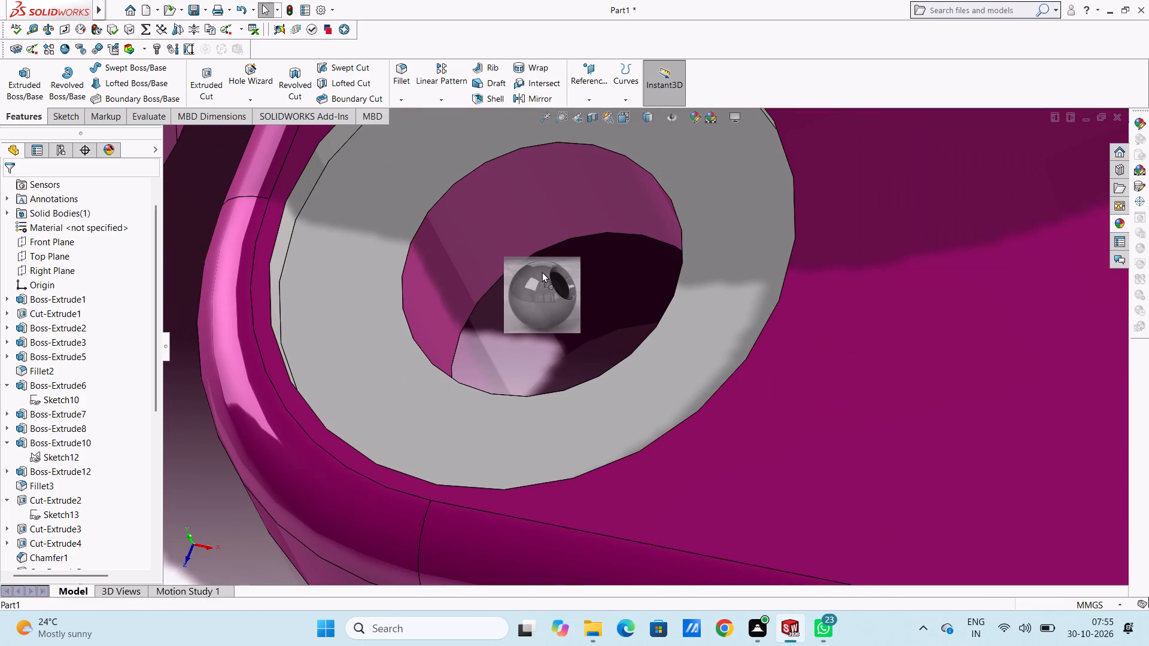
left_click_drag(542, 272, 548, 214)
left_click(548, 214)
Apply polished steel to the through-hole face of the third base flange hole, across the rib from the front corner hole.
scroll(689, 287, "up", 11)
middle_click_drag(788, 385, 767, 253)
scroll(753, 258, "up", 3)
middle_click_drag(830, 291, 754, 383)
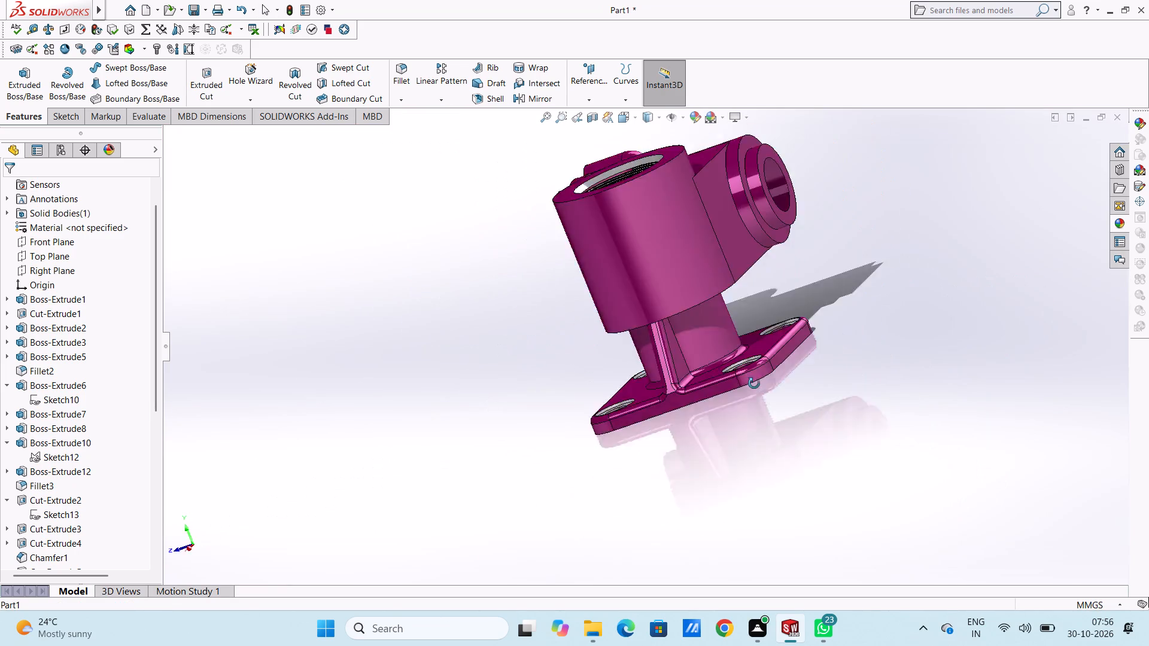
middle_click_drag(754, 383, 776, 470)
scroll(776, 470, "down", 5)
scroll(686, 237, "down", 4)
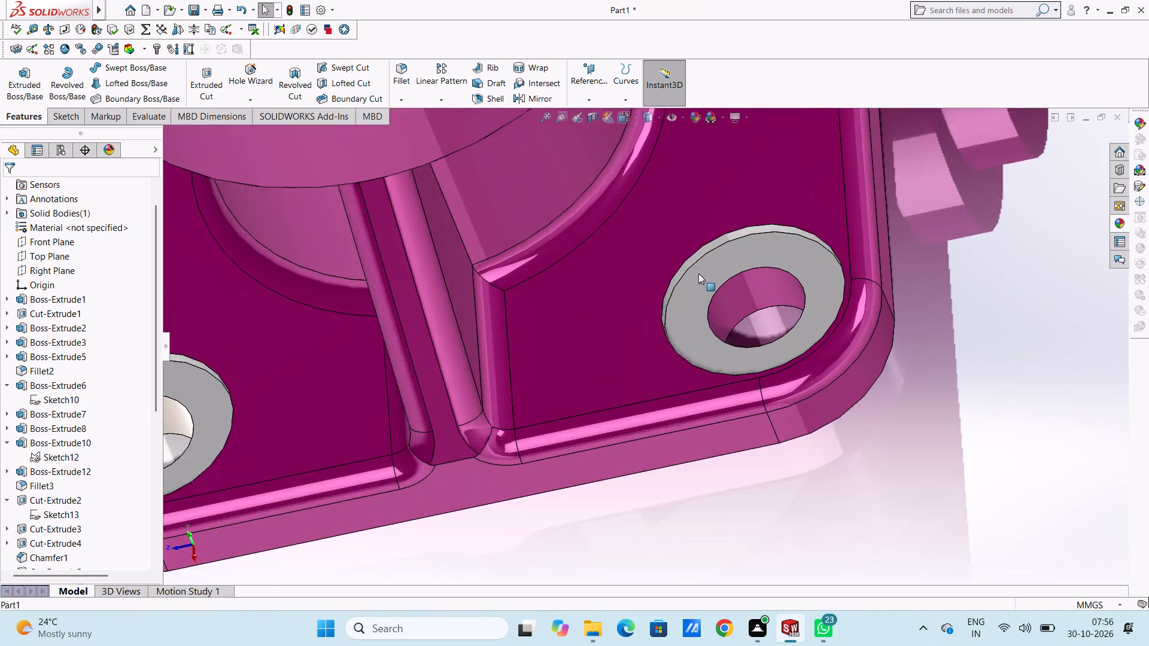
scroll(698, 273, "down", 1)
scroll(788, 291, "down", 3)
left_click(1116, 222)
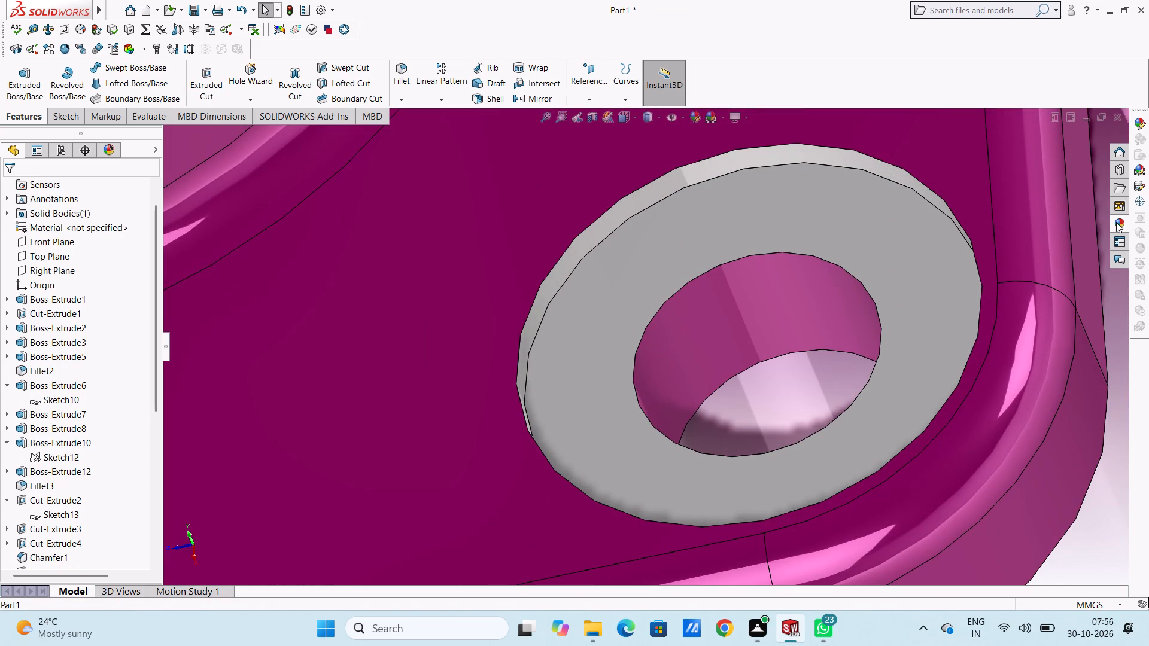
left_click_drag(932, 401, 713, 323)
left_click(712, 323)
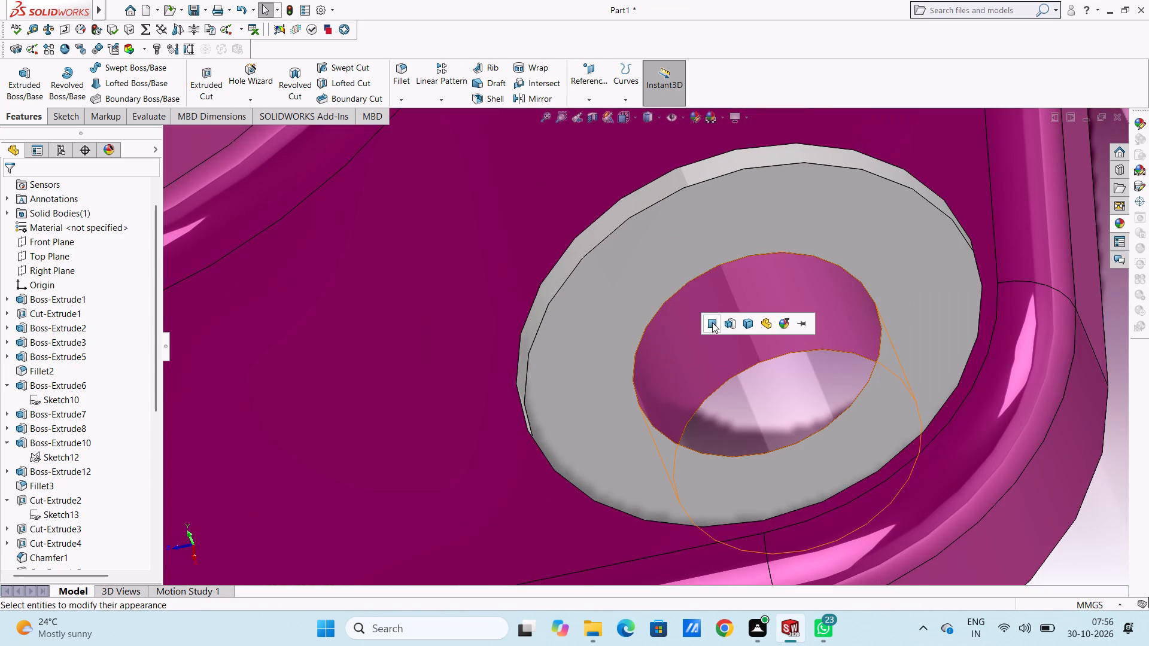
Apply polished steel to the through-hole face of the fourth base flange hole, at the remaining rear corner.
scroll(732, 281, "up", 13)
middle_click_drag(677, 269, 611, 243)
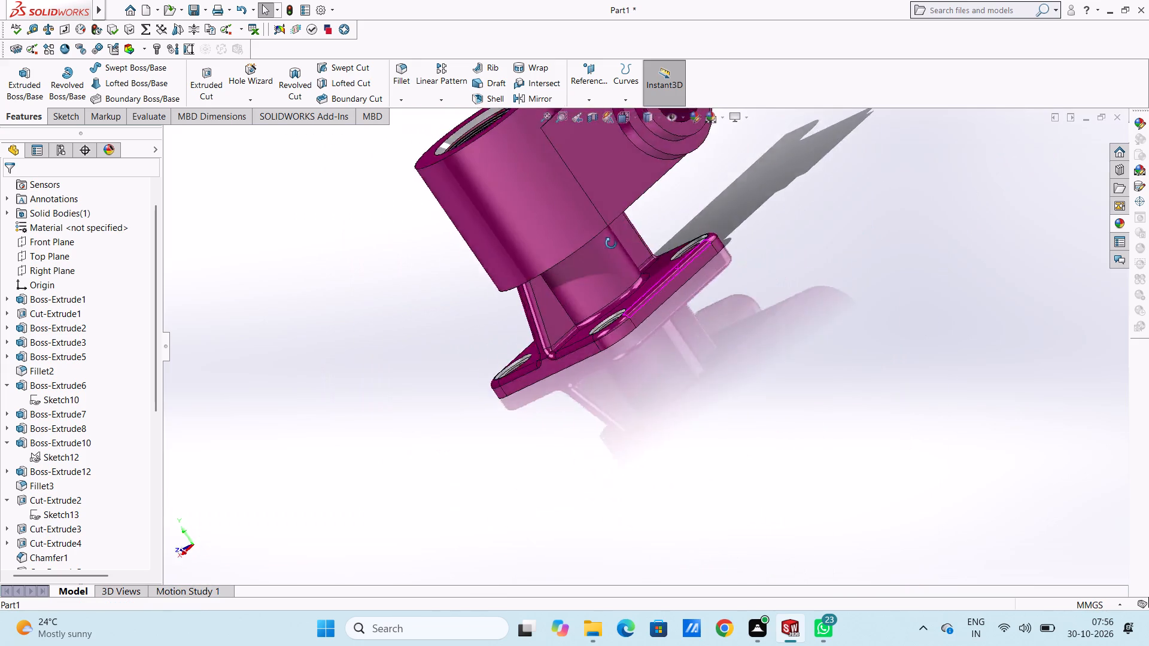
middle_click_drag(611, 243, 613, 338)
scroll(701, 205, "down", 6)
scroll(650, 262, "down", 5)
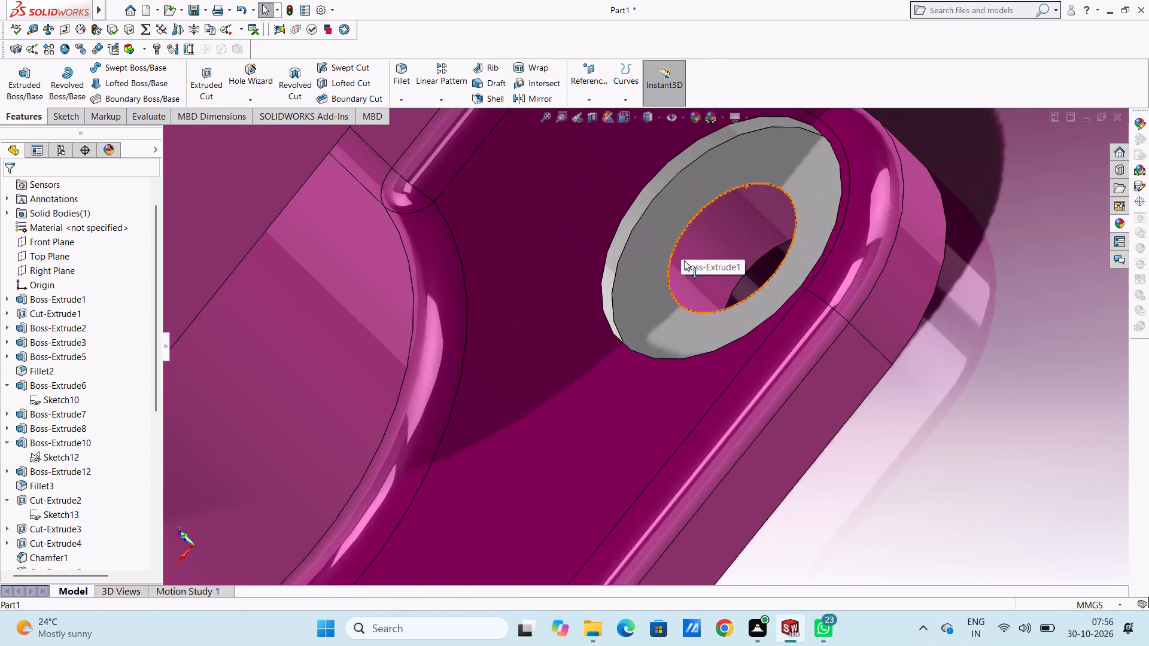
left_click(1118, 221)
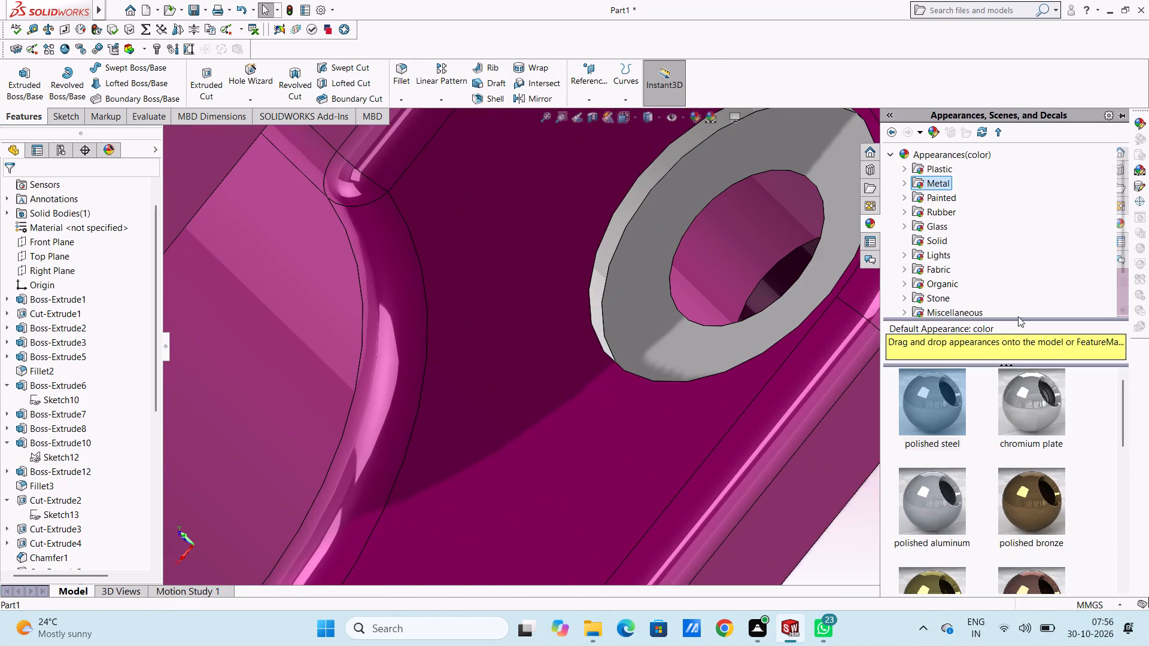
left_click_drag(940, 395, 742, 283)
left_click(737, 277)
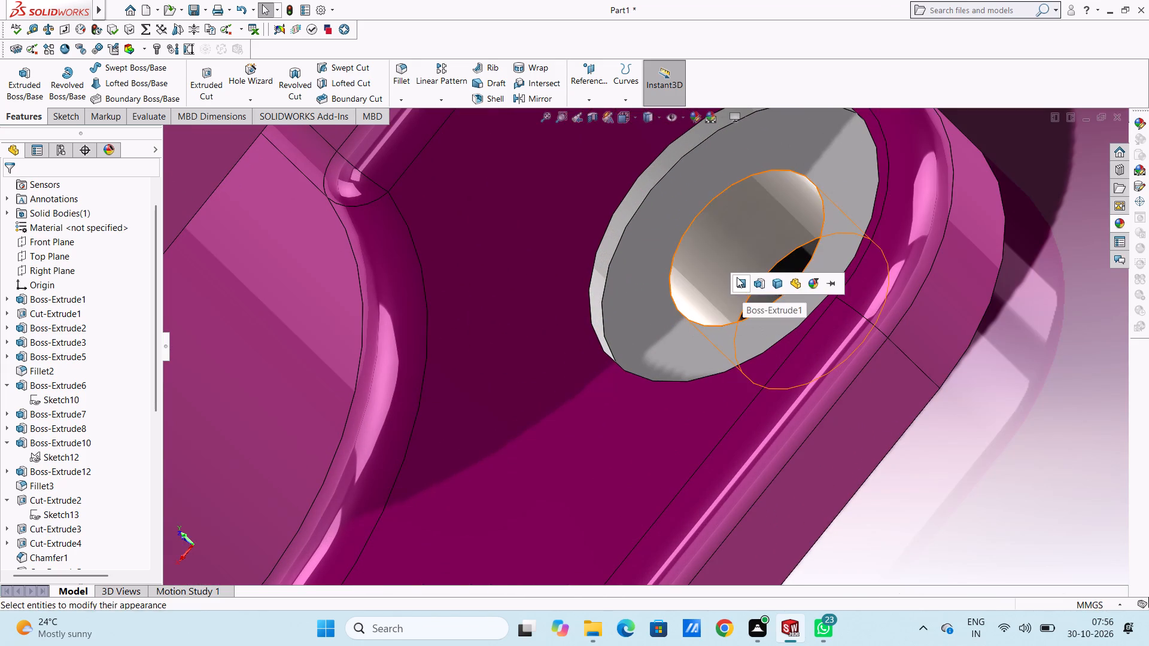
Apply polished steel to the inner bore face of the stepped round boss opposite the four-hole side flange.
scroll(753, 303, "up", 17)
middle_click_drag(751, 377, 755, 323)
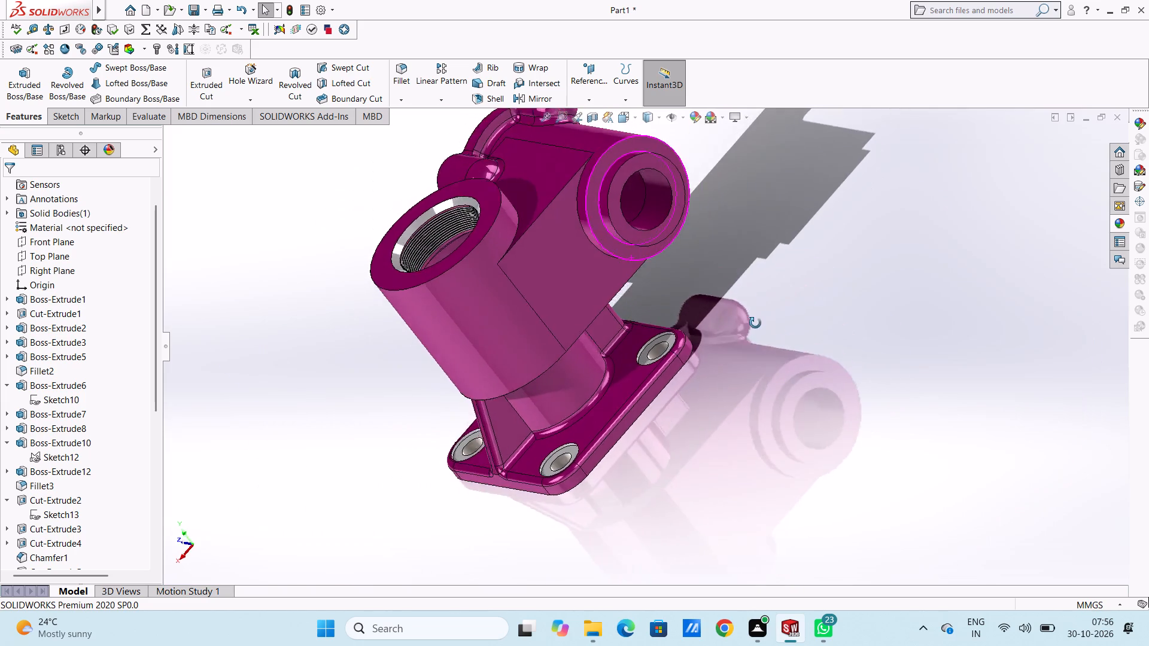
middle_click_drag(755, 323, 741, 398)
middle_click(741, 398)
scroll(618, 183, "down", 4)
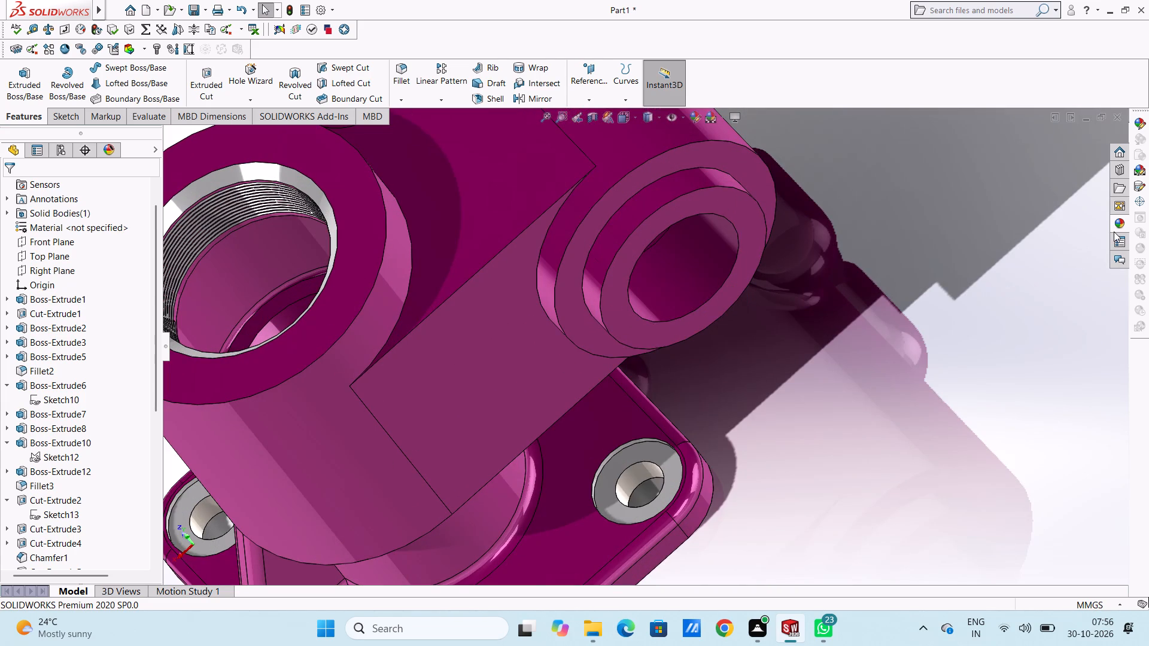
left_click(1108, 221)
left_click(1112, 221)
left_click_drag(922, 404, 683, 274)
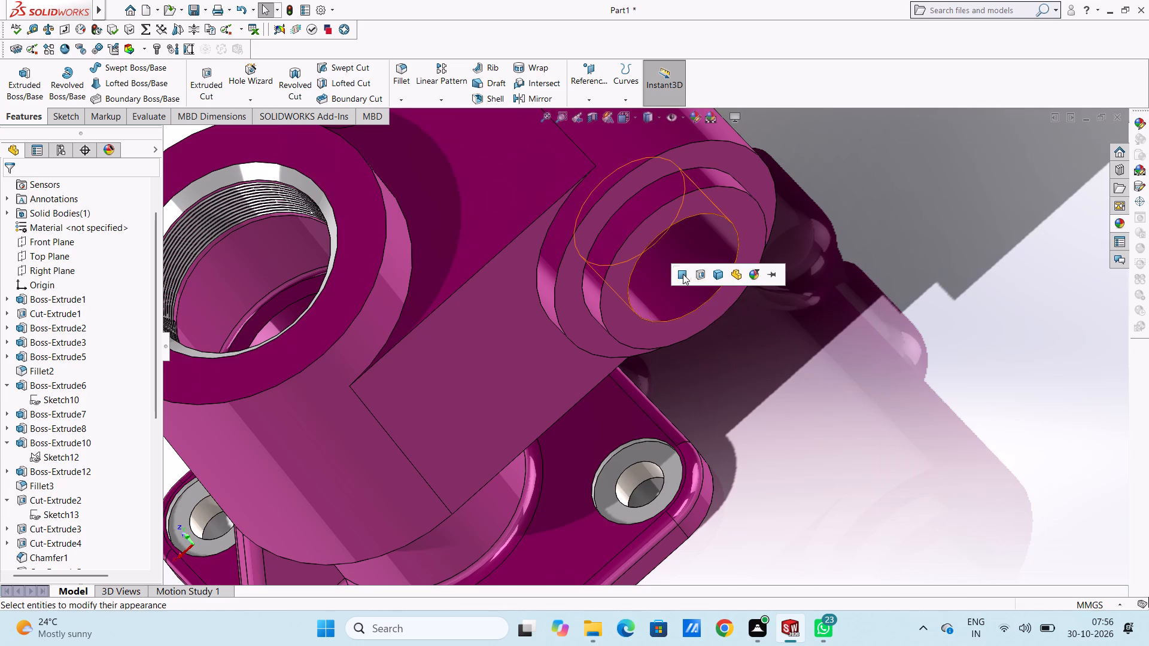
left_click(683, 274)
Examine the finished holes and bores from several angles and return the fitting to the isometric view.
scroll(851, 384, "up", 4)
middle_click_drag(809, 435, 838, 261)
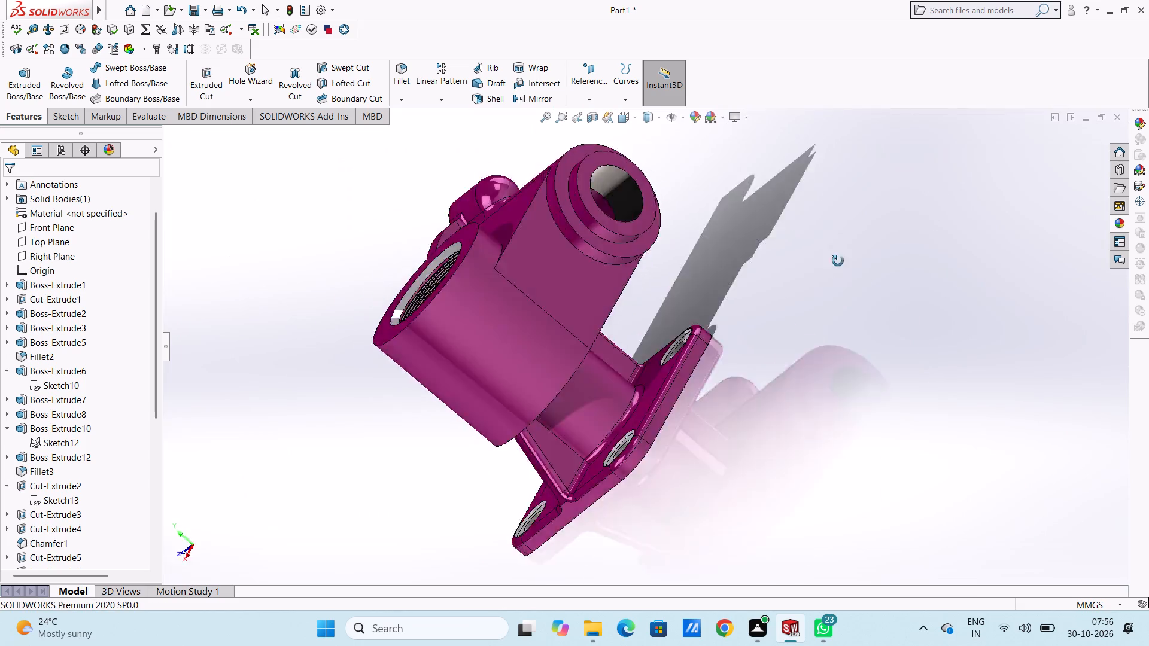
middle_click_drag(838, 261, 942, 318)
scroll(881, 284, "up", 1)
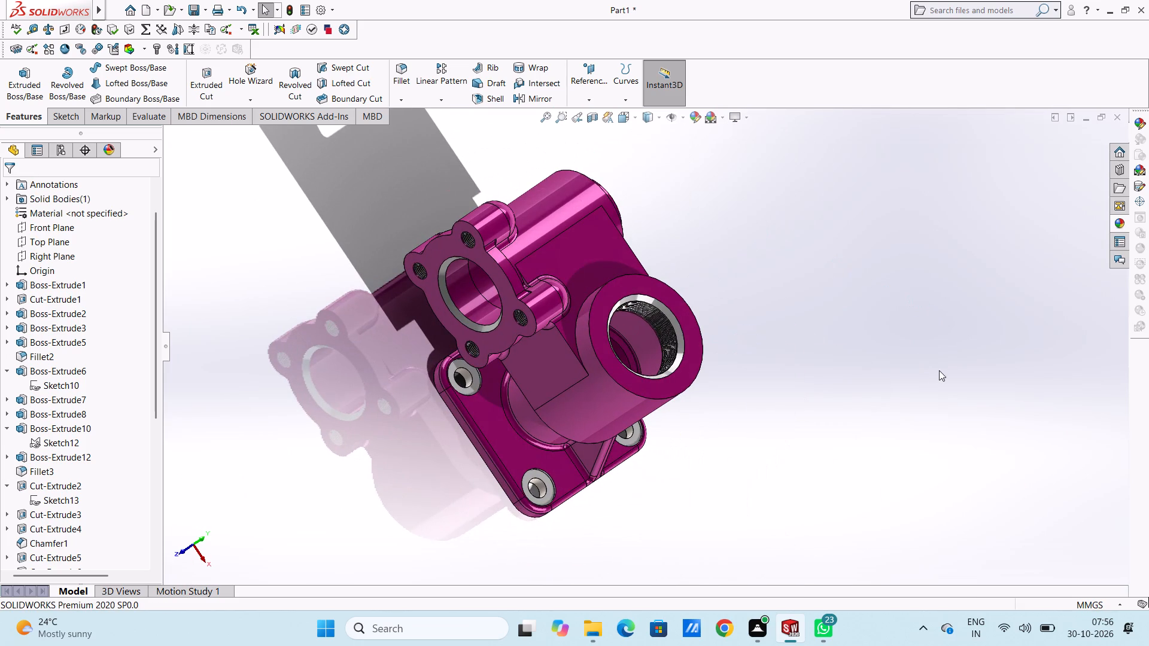
key("ctrl+7")
key("Escape")
key("Escape")
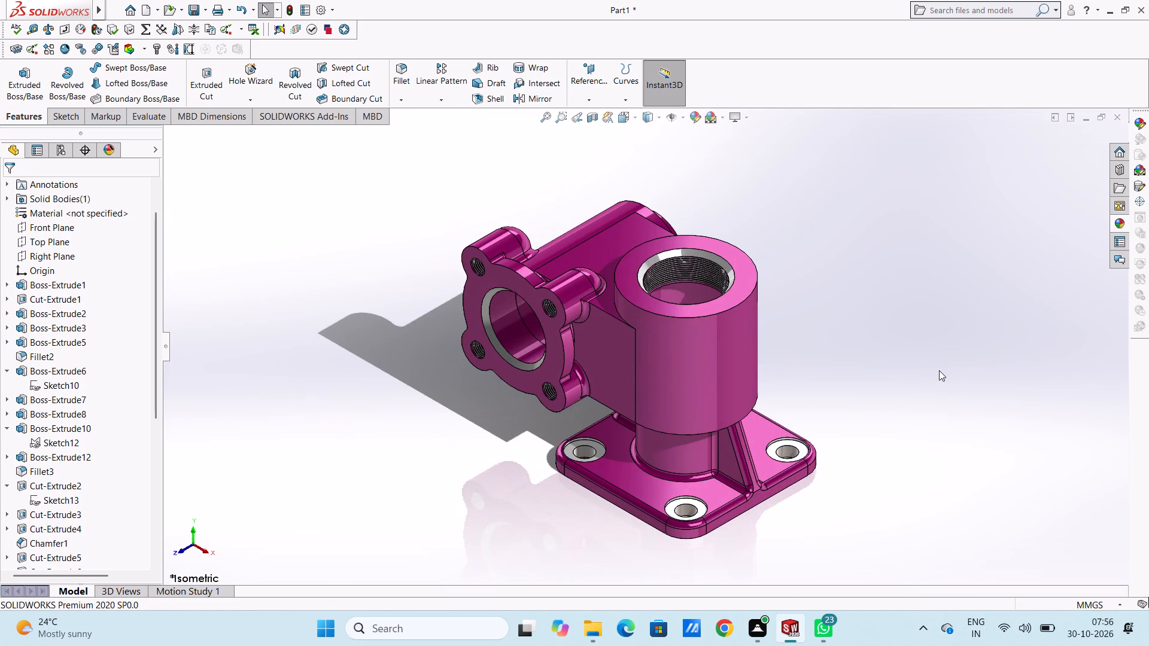
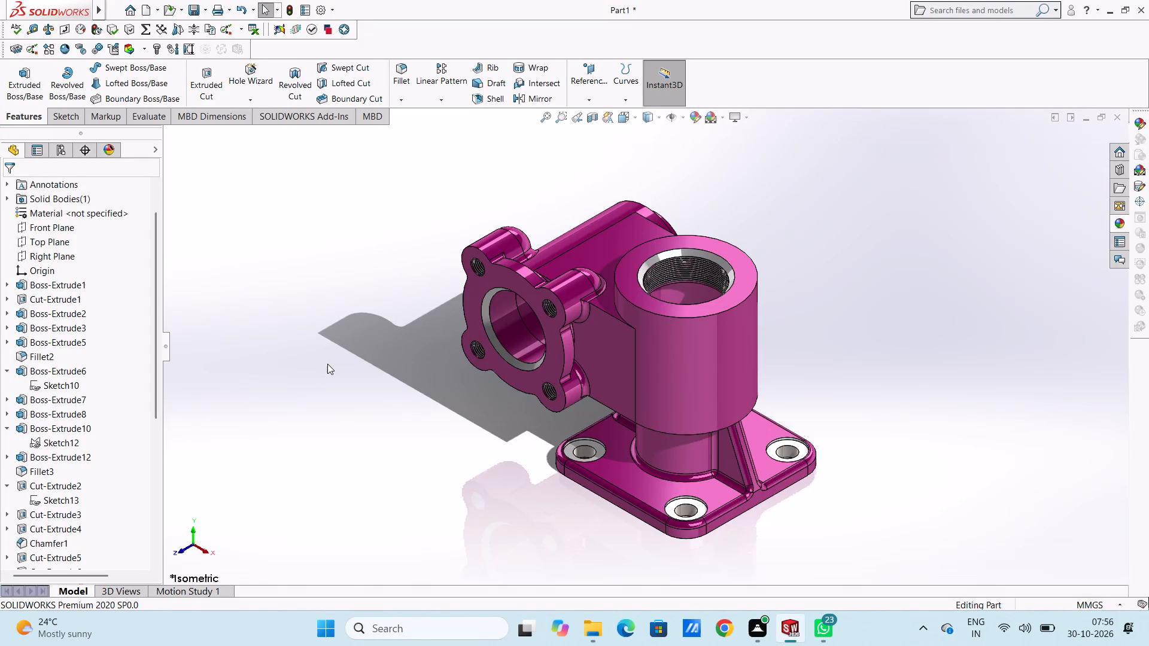
Save the part in the Documents folder as a SOLIDWORKS part named 90 Degree Elbow Valve Housing.
key("ctrl+s")
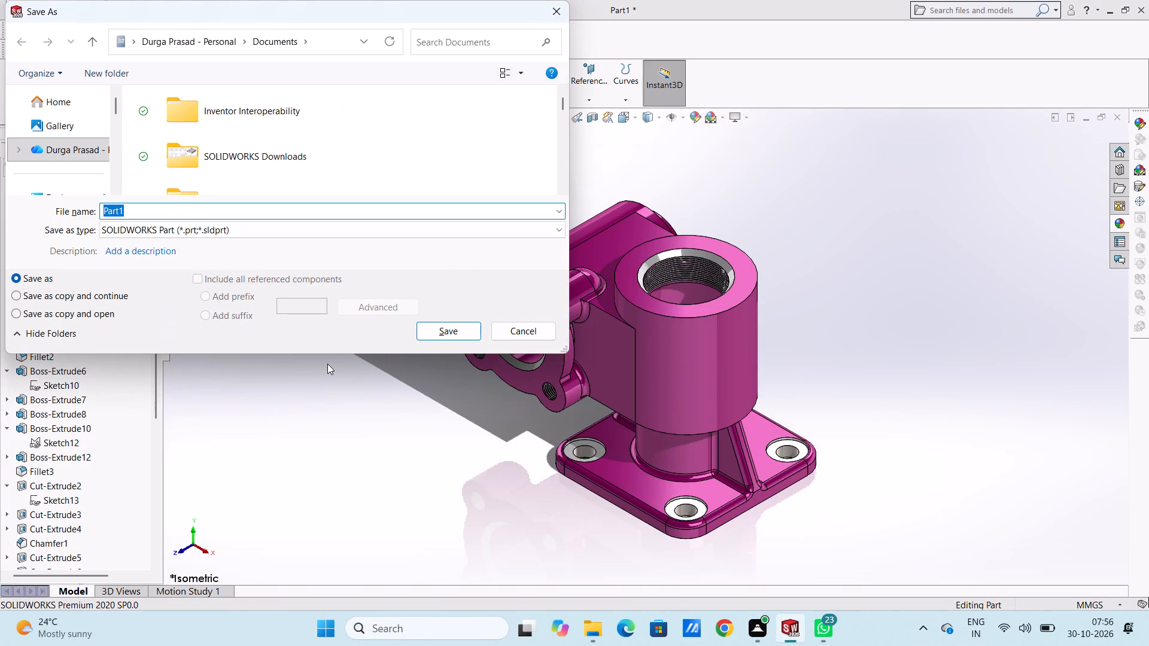
key("ctrl+v")
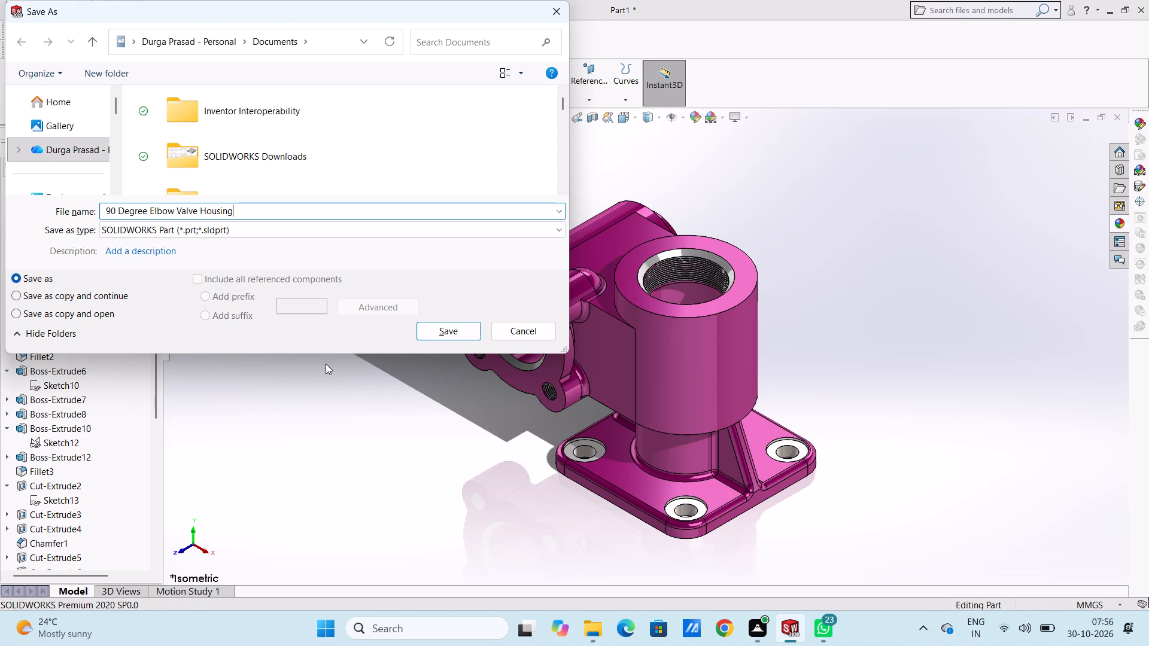
left_click(437, 334)
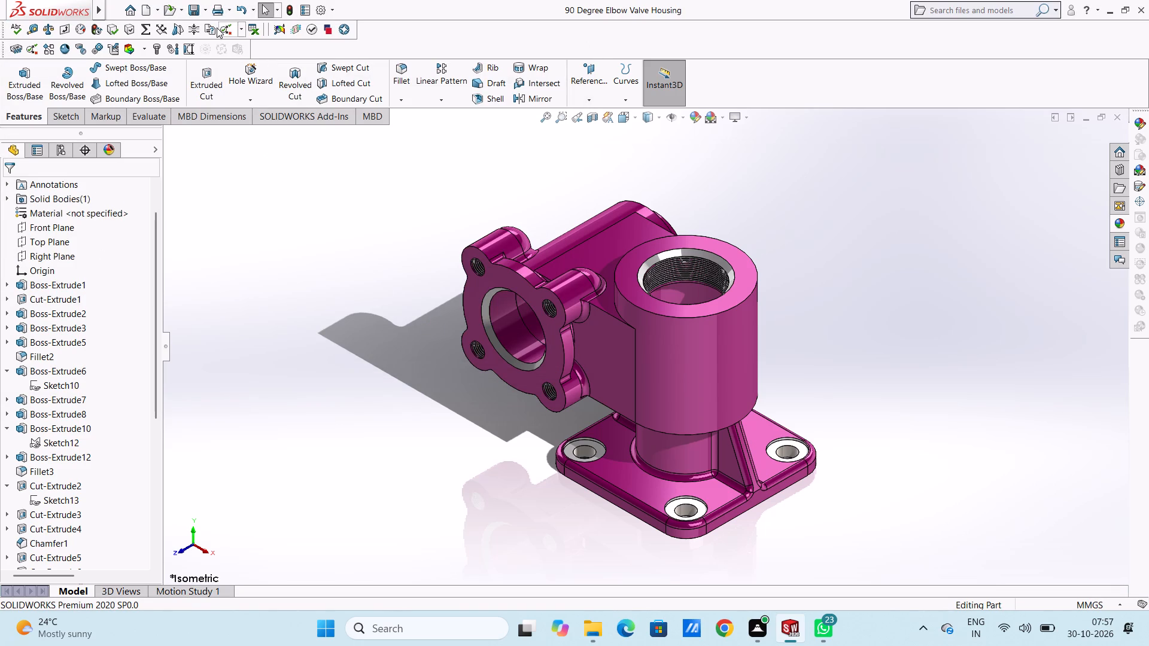
Save a PDF version of the part in the Documents folder under the name 90 Degree Elbow Valve Housing.
left_click(205, 10)
left_click(223, 44)
left_click(329, 234)
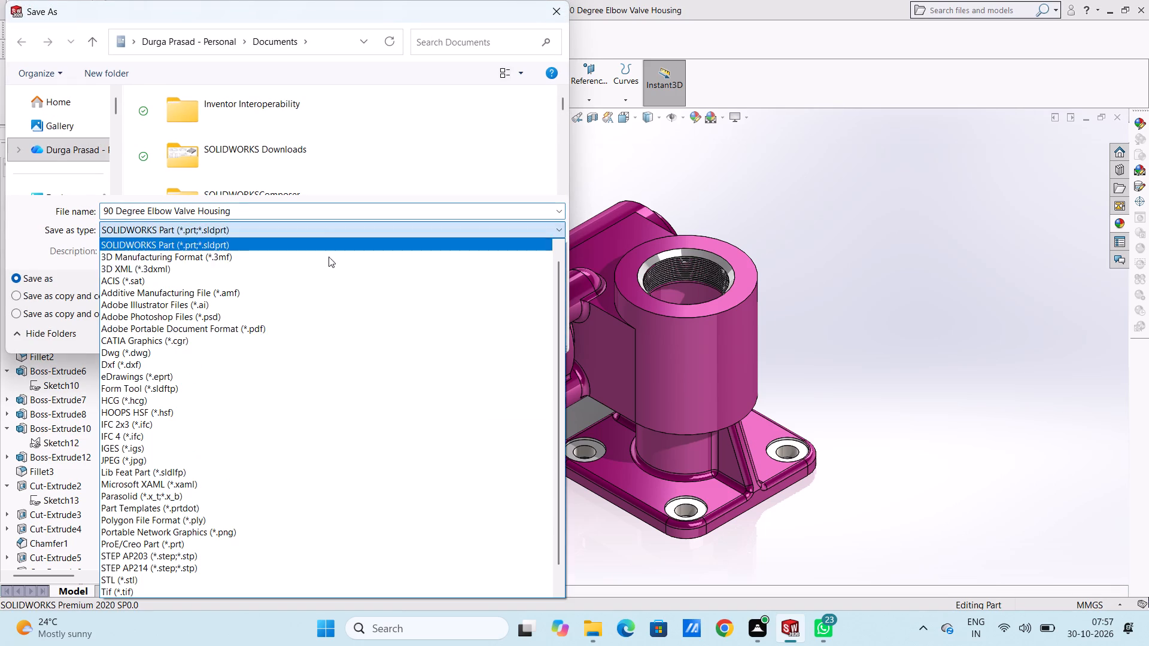
left_click(319, 331)
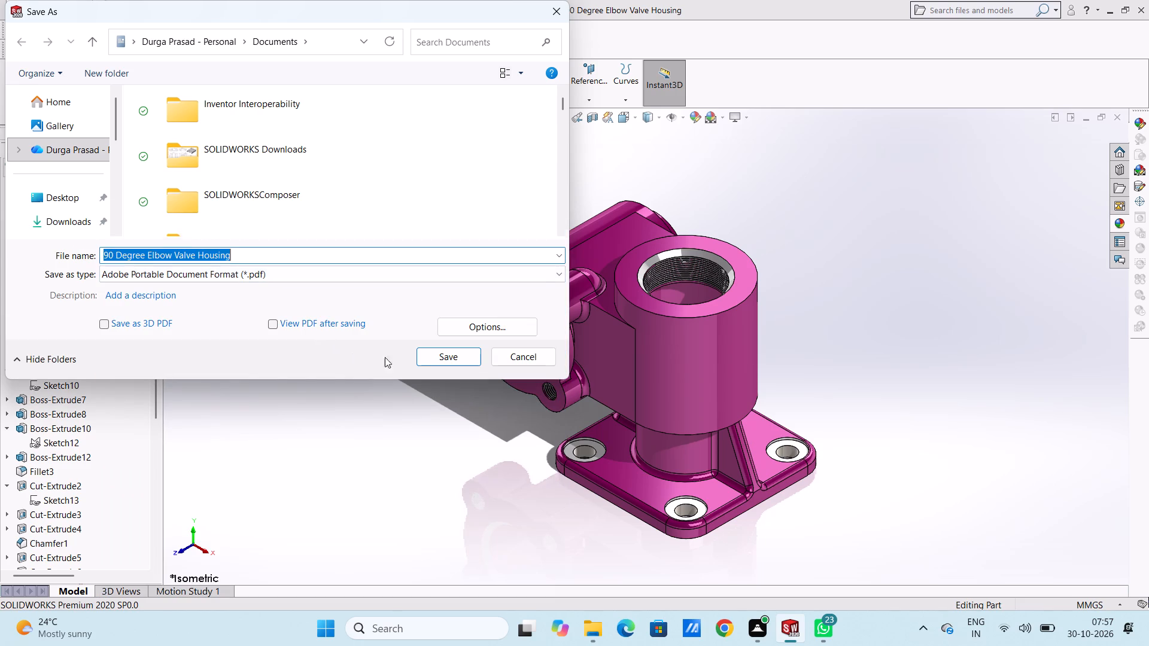
left_click(432, 360)
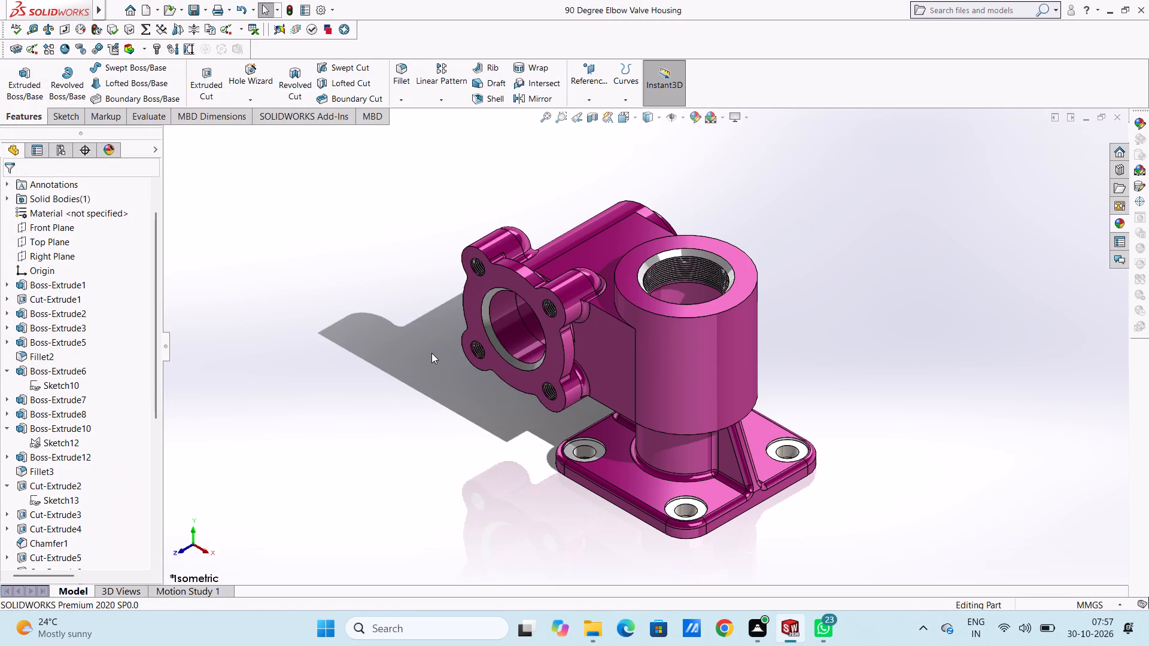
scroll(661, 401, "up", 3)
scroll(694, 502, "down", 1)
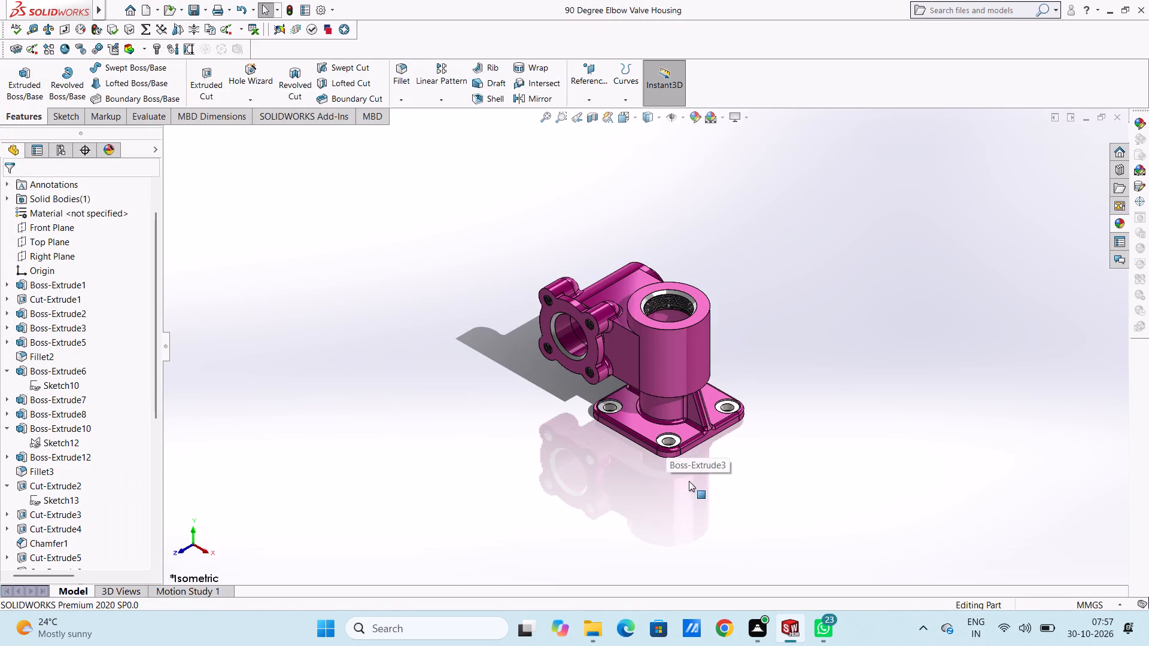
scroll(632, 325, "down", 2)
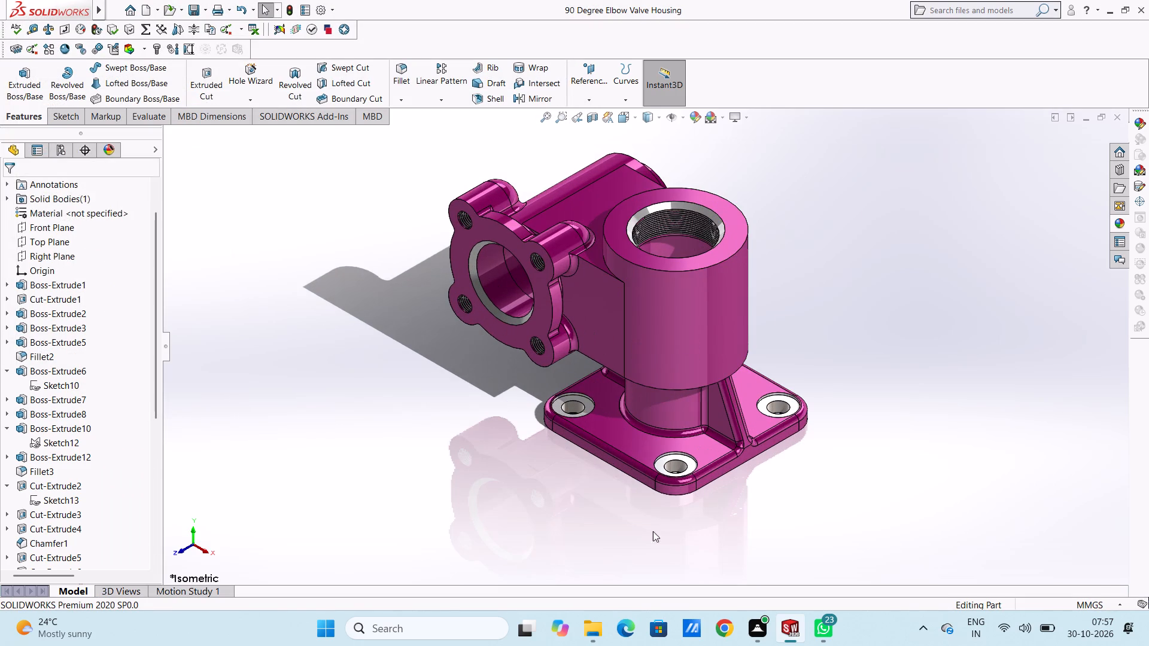